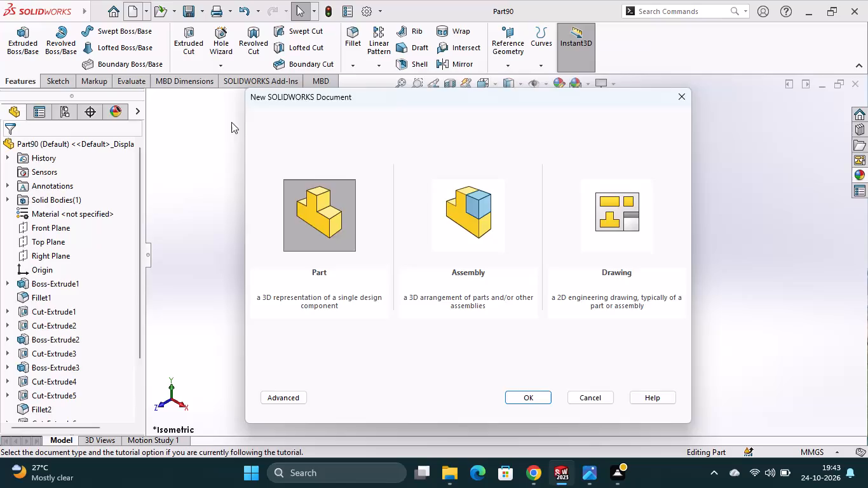
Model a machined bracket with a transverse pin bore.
Create a new part document and start a sketch on the Top Plane.
{"action": "left_click", "coordinate": [526, 397]}
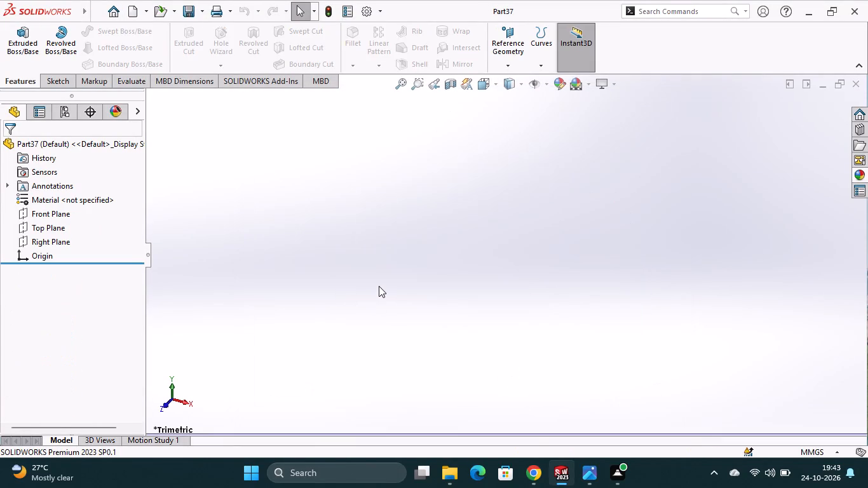
{"action": "left_click", "coordinate": [51, 227]}
{"action": "left_click", "coordinate": [67, 210]}
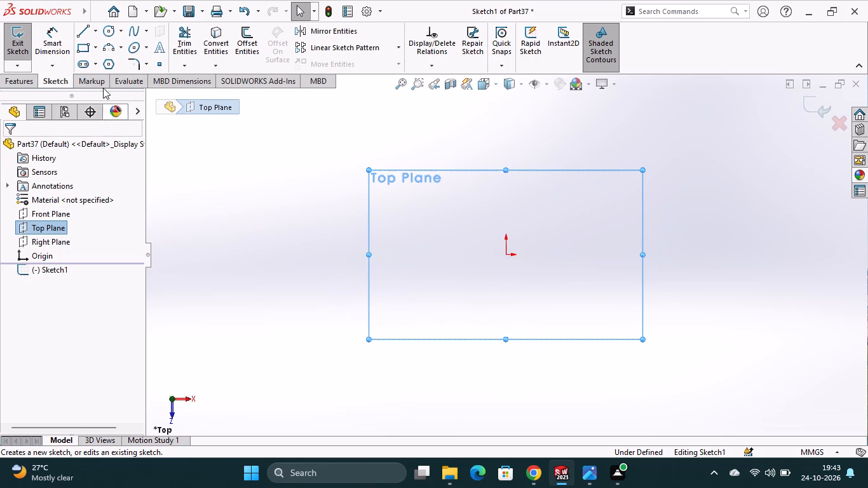
Sketch a corner rectangle with one corner at the origin, about 166 mm long and 33 mm high.
{"action": "left_click", "coordinate": [81, 52]}
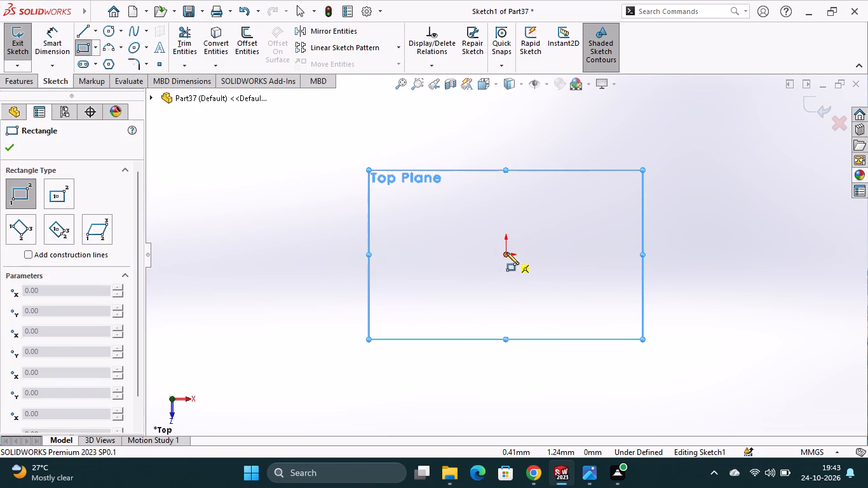
{"action": "left_click", "coordinate": [506, 252]}
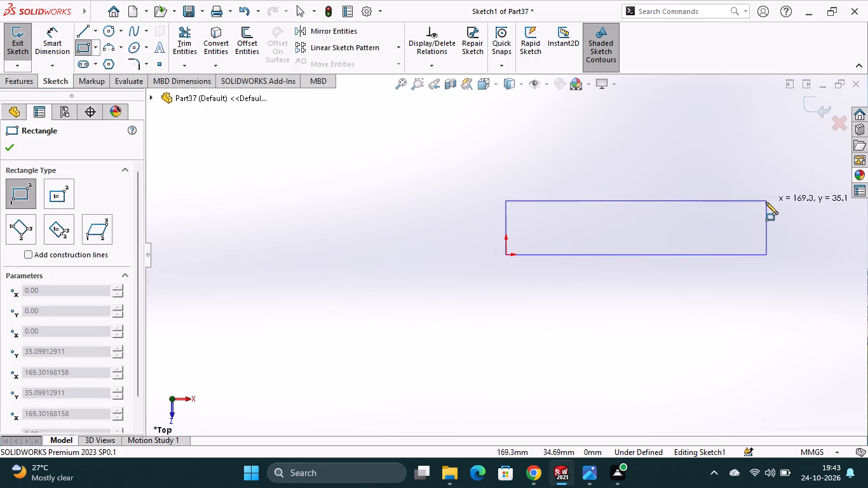
{"action": "left_click", "coordinate": [761, 203]}
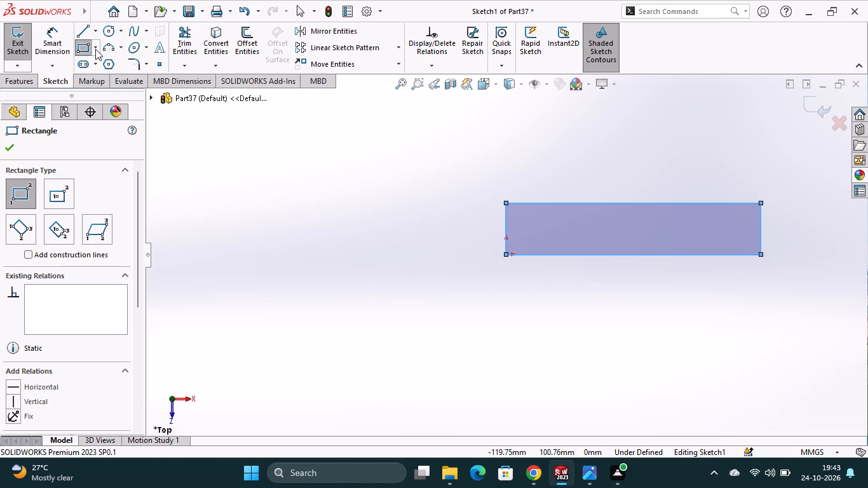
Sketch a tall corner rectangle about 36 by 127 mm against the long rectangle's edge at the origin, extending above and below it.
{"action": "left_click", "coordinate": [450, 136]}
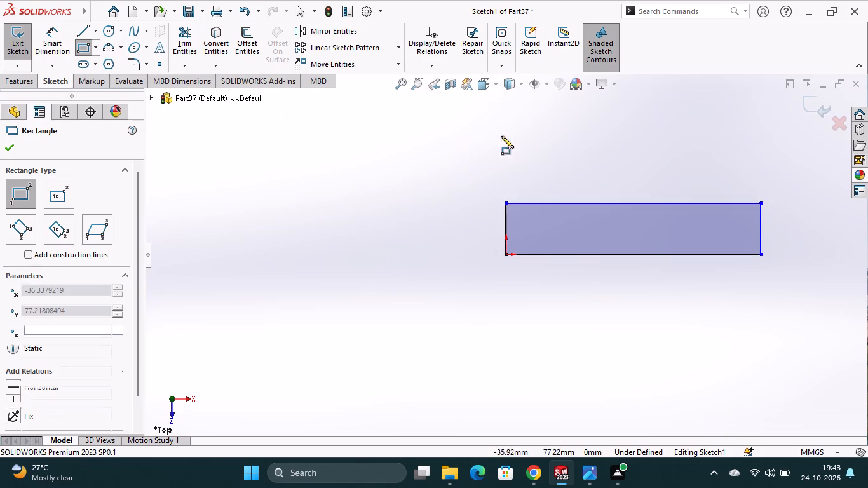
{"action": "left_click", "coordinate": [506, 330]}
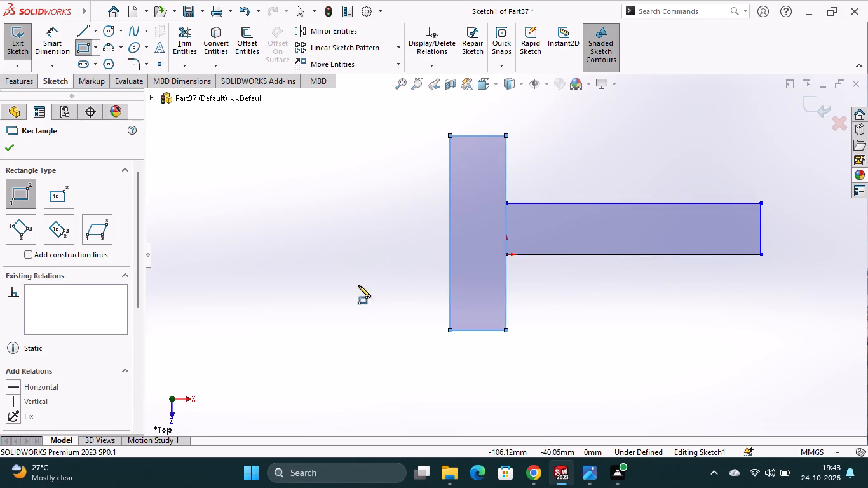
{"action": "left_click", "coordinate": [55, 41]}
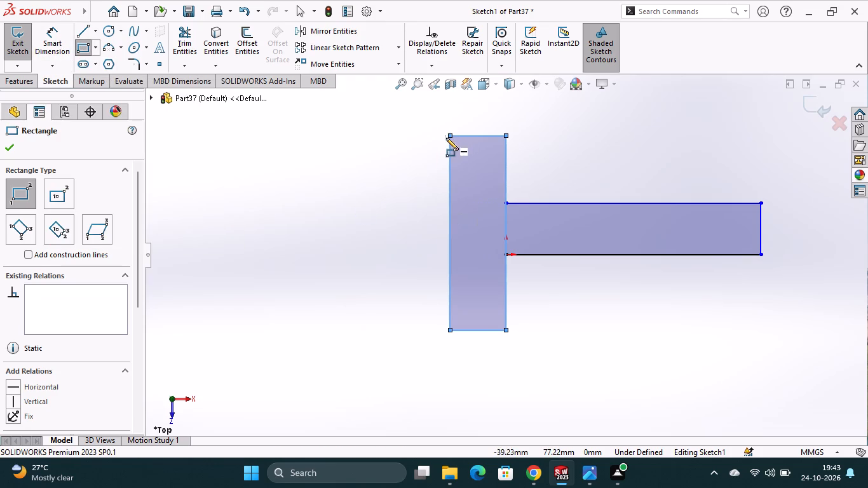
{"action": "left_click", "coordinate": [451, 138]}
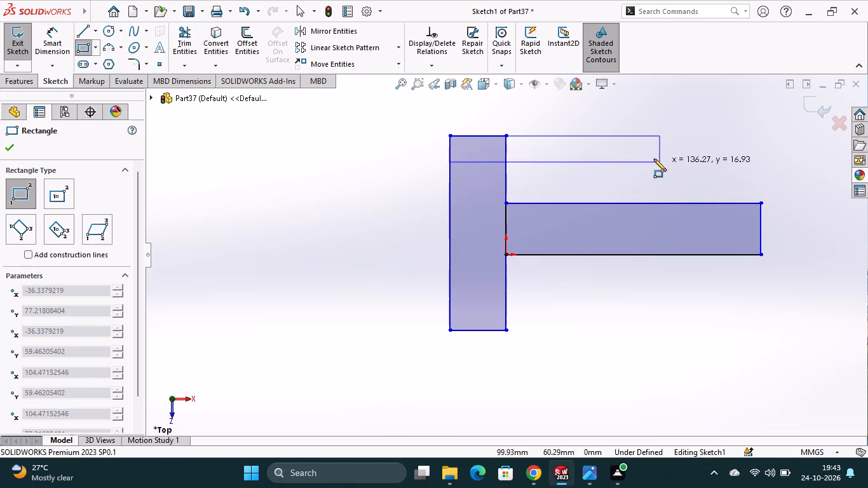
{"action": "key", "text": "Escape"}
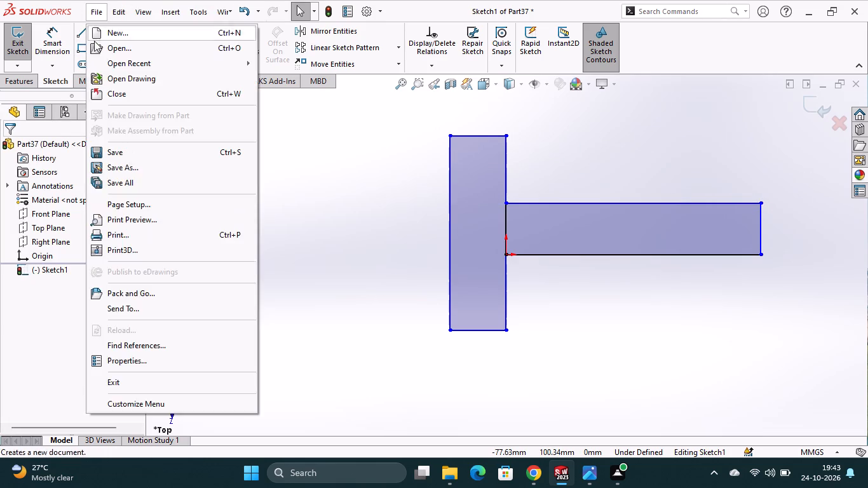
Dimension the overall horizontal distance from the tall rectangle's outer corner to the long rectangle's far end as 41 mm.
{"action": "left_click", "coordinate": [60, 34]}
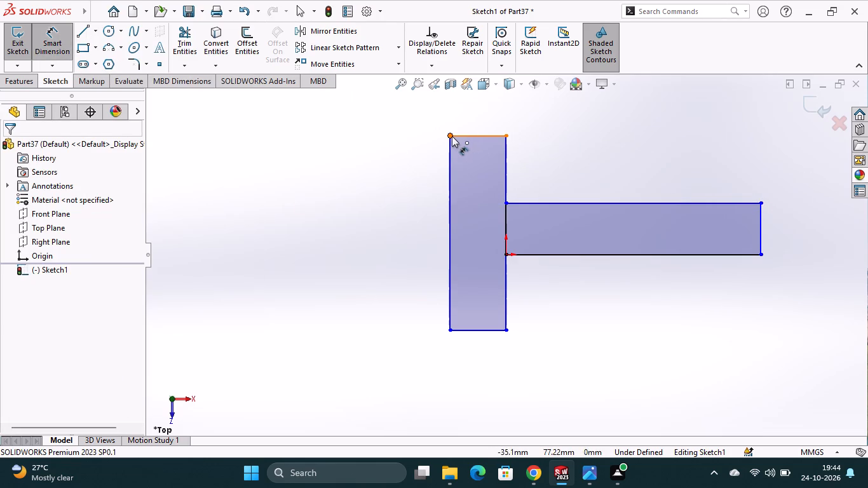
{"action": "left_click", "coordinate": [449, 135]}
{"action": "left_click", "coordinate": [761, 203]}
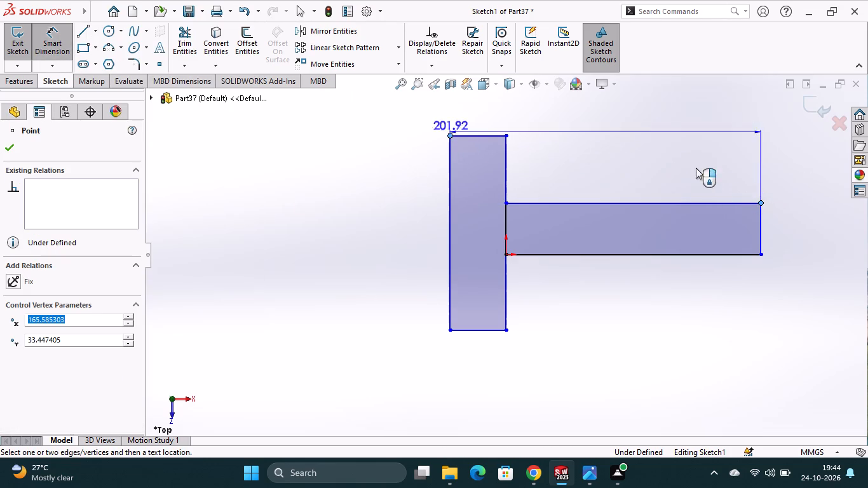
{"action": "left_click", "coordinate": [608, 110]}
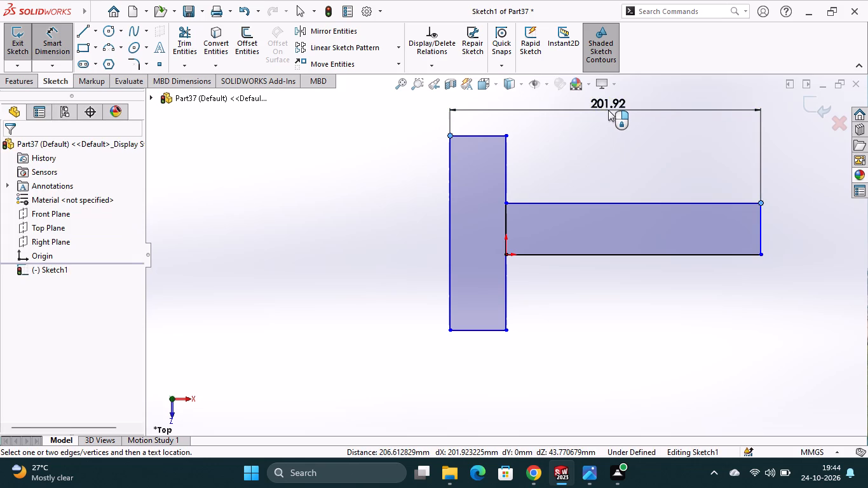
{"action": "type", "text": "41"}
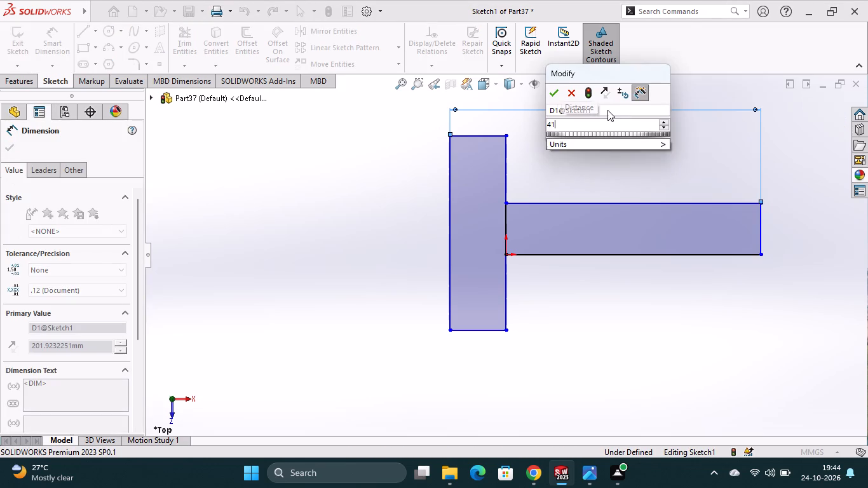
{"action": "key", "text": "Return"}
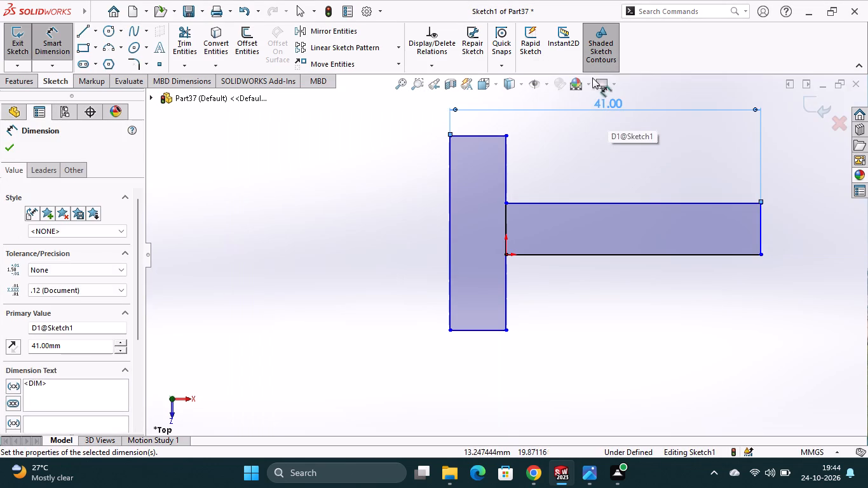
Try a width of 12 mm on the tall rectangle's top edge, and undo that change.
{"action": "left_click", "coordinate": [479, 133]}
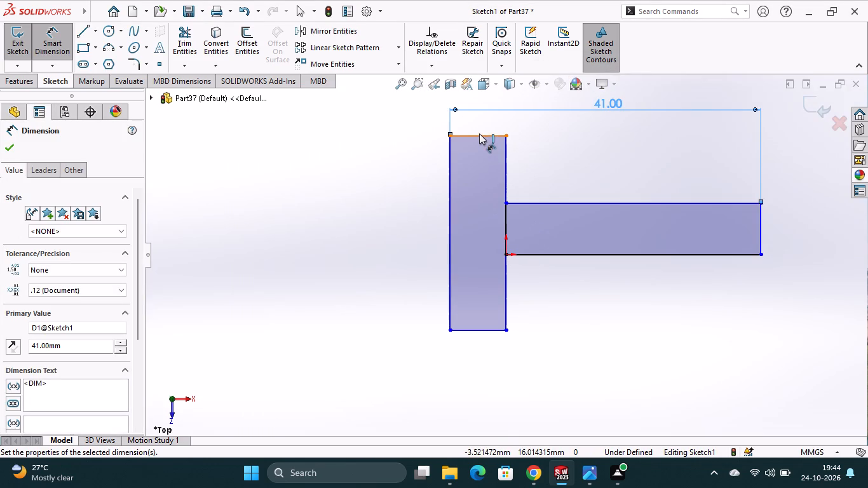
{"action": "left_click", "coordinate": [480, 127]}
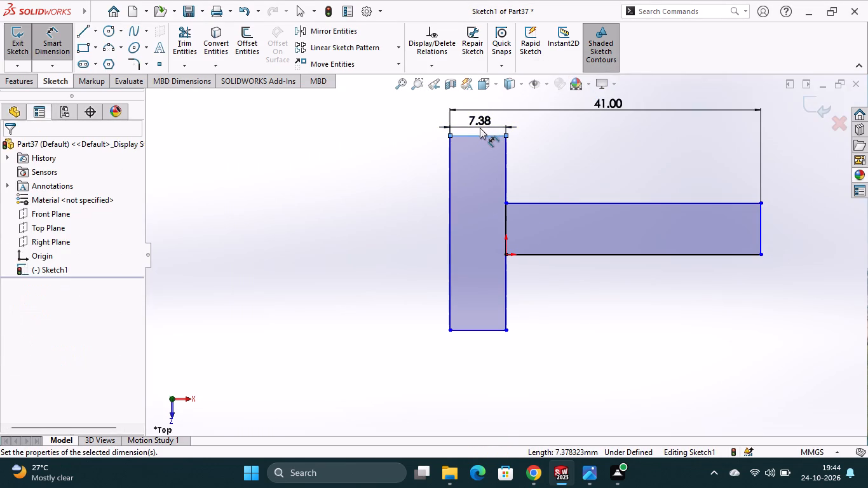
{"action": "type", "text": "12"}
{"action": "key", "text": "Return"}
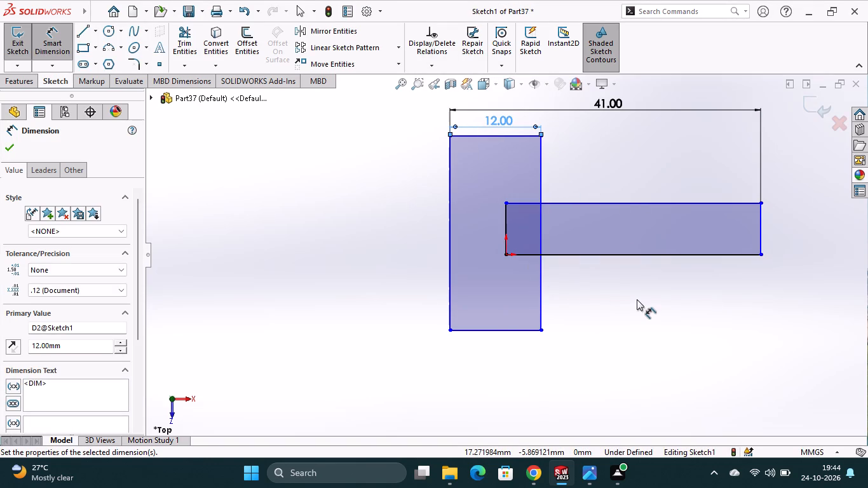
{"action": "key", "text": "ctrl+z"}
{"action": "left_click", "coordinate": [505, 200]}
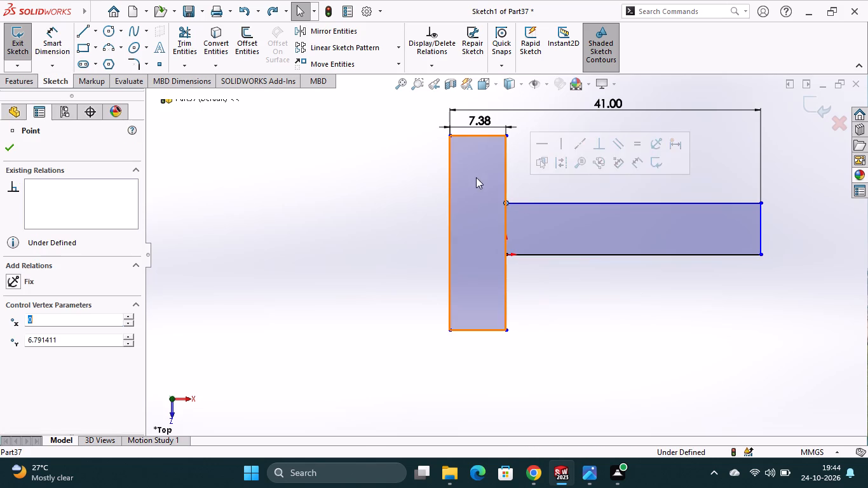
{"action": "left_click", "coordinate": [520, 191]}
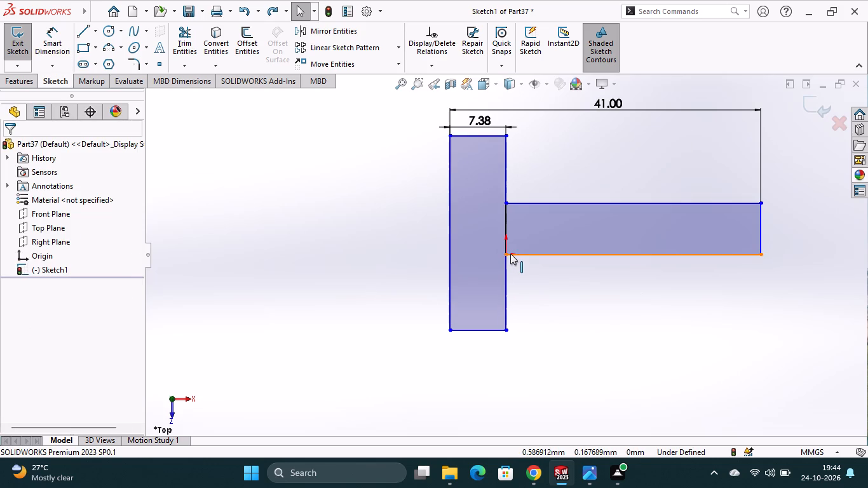
Draw a horizontal centerline about 52 mm long through the origin, extending beyond both rectangles.
{"action": "scroll", "coordinate": [529, 224], "scroll_direction": "down", "scroll_amount": 2}
{"action": "scroll", "coordinate": [532, 226], "scroll_direction": "up", "scroll_amount": 1}
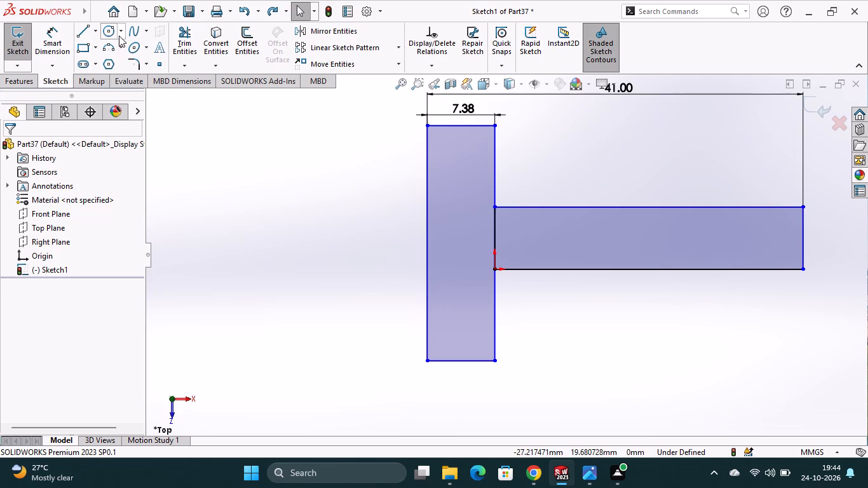
{"action": "left_click", "coordinate": [97, 29]}
{"action": "left_click", "coordinate": [104, 58]}
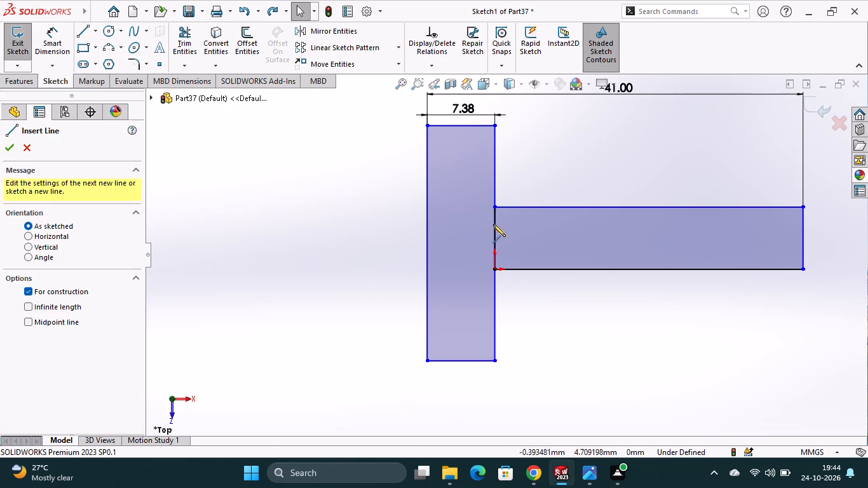
{"action": "left_click", "coordinate": [342, 268]}
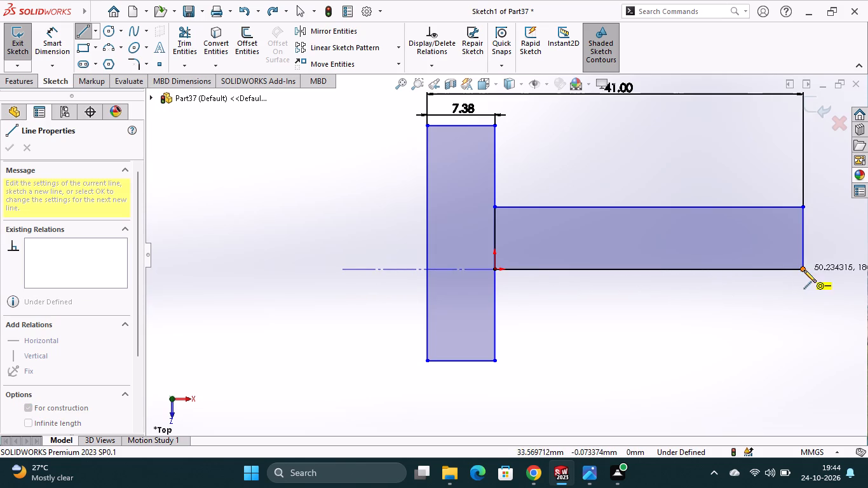
{"action": "left_click", "coordinate": [820, 269]}
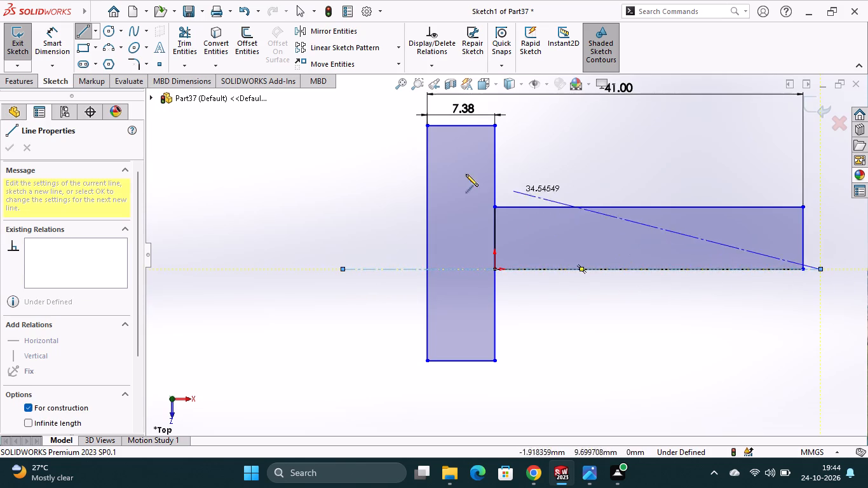
{"action": "key", "text": "Escape"}
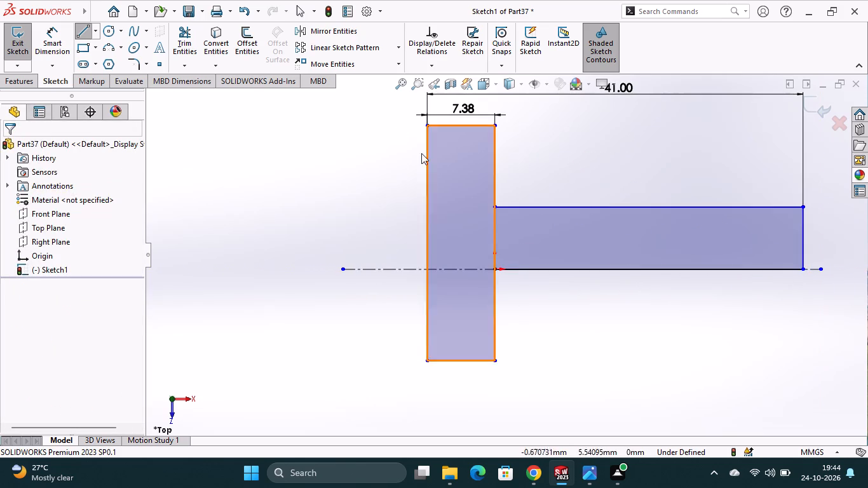
Draw a vertical centerline about 41 mm long through the origin, extending above and below the tall rectangle.
{"action": "left_click", "coordinate": [97, 33]}
{"action": "left_click", "coordinate": [114, 63]}
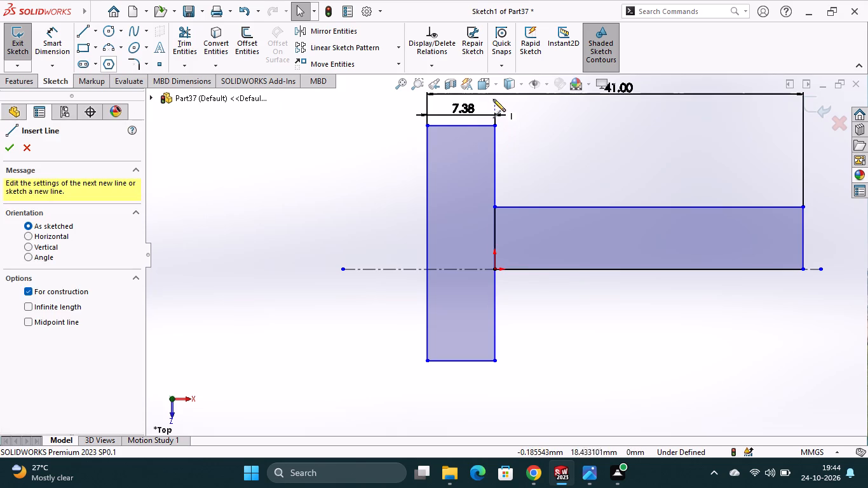
{"action": "scroll", "coordinate": [517, 137], "scroll_direction": "up", "scroll_amount": 3}
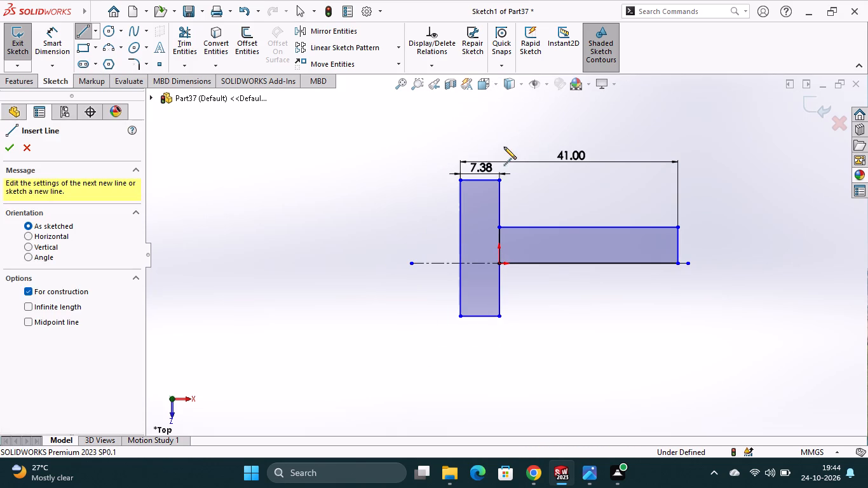
{"action": "left_click", "coordinate": [499, 139]}
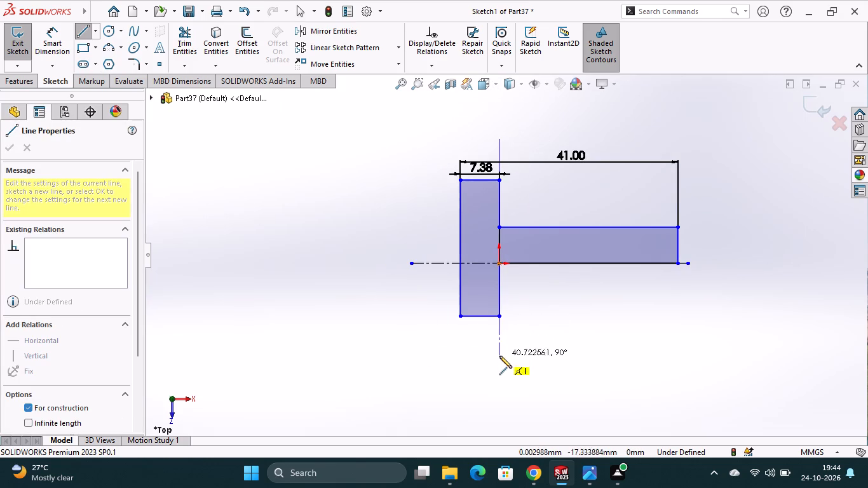
{"action": "left_click", "coordinate": [499, 358]}
{"action": "key", "text": "Escape"}
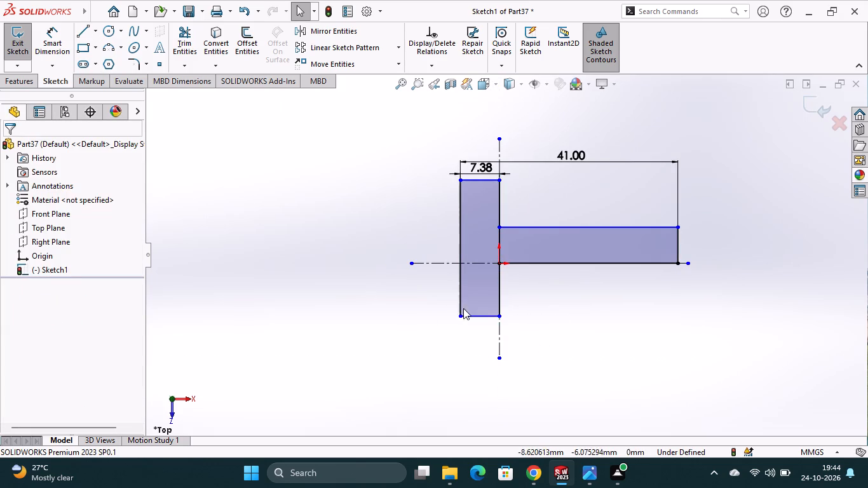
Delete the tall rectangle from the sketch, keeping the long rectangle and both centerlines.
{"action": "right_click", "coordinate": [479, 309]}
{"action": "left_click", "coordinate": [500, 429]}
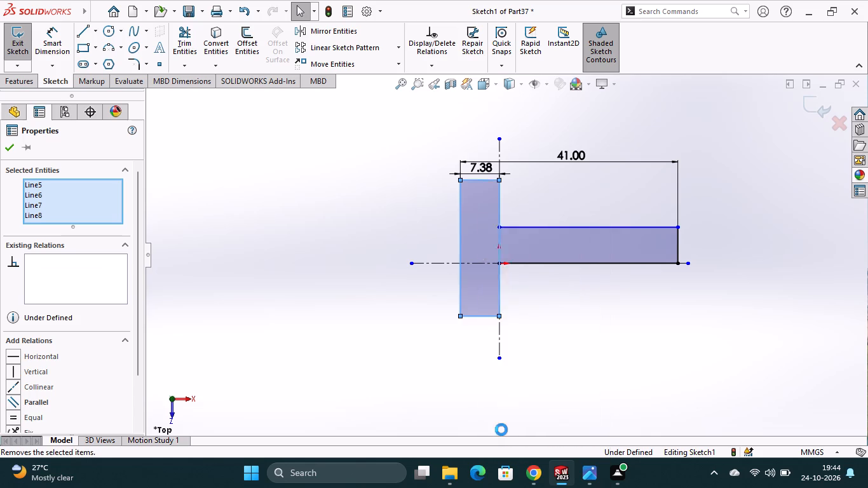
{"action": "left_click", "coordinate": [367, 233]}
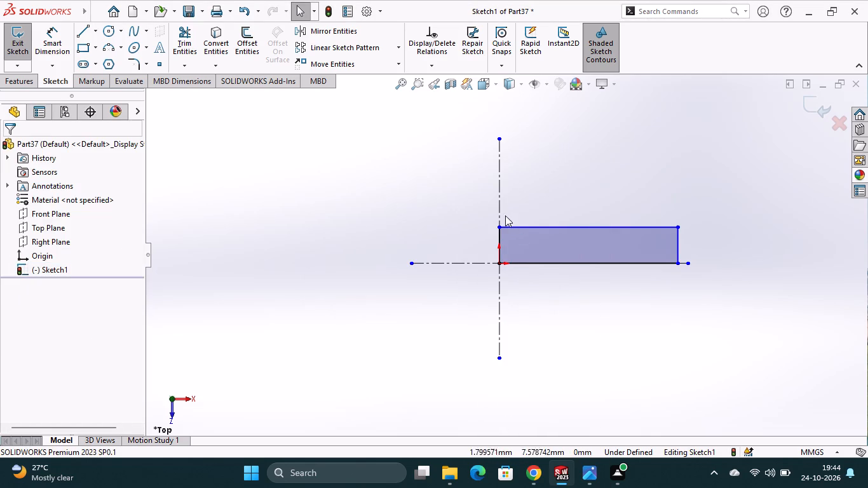
Draw a corner rectangle about 6.6 mm wide and 32 mm tall from the vertical centerline, crossing the long rectangle above and below.
{"action": "left_click", "coordinate": [97, 49]}
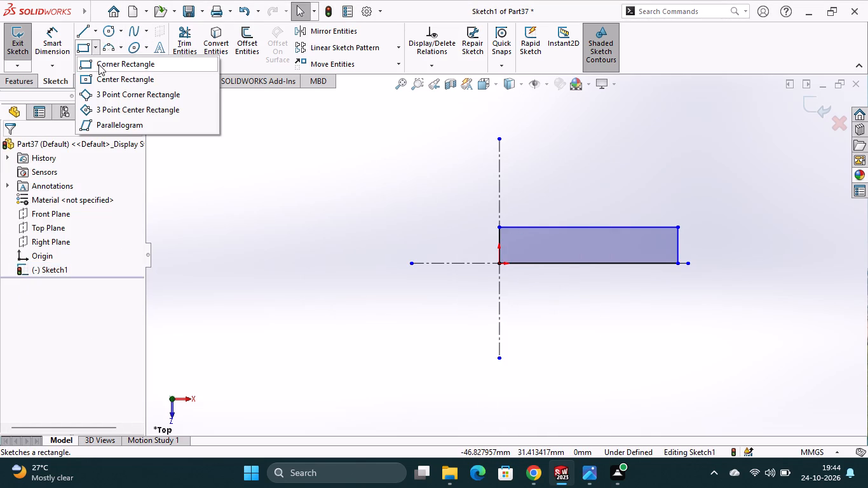
{"action": "left_click", "coordinate": [123, 66]}
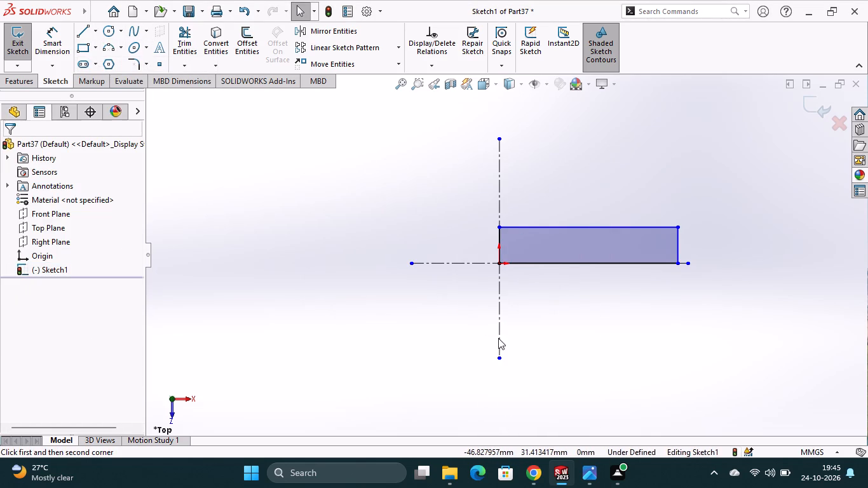
{"action": "left_click", "coordinate": [500, 322]}
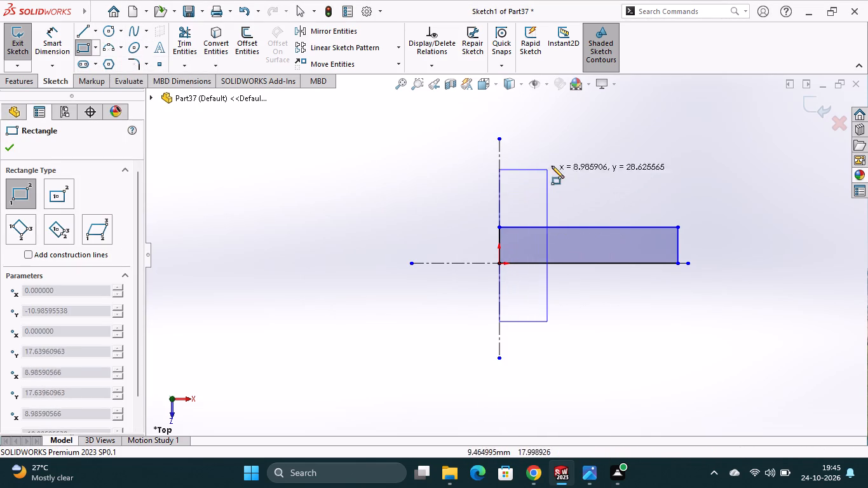
{"action": "left_click", "coordinate": [534, 153]}
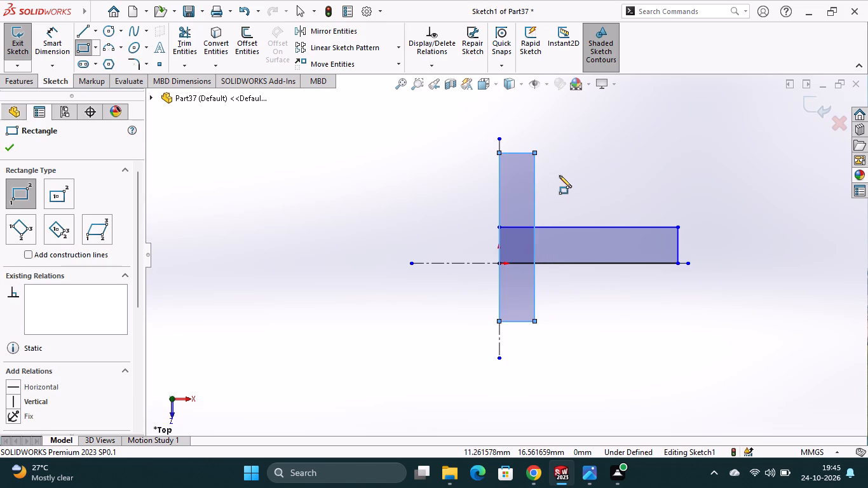
{"action": "key", "text": "Escape"}
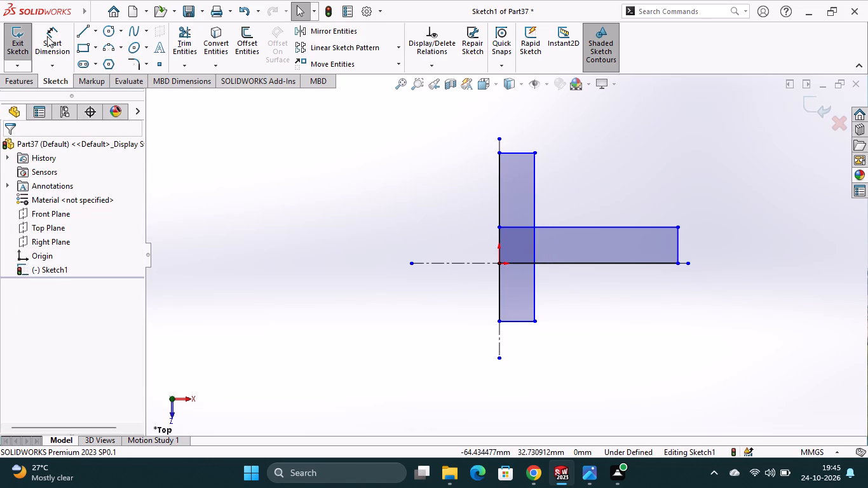
Dimension the tall rectangle's bottom edge to 6 mm.
{"action": "left_click", "coordinate": [47, 35]}
{"action": "left_click", "coordinate": [511, 322]}
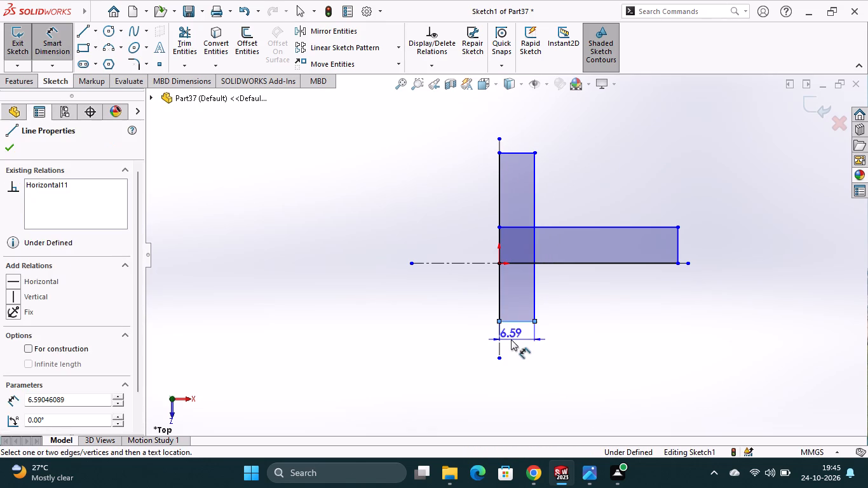
{"action": "left_click", "coordinate": [511, 339]}
{"action": "key", "text": "6"}
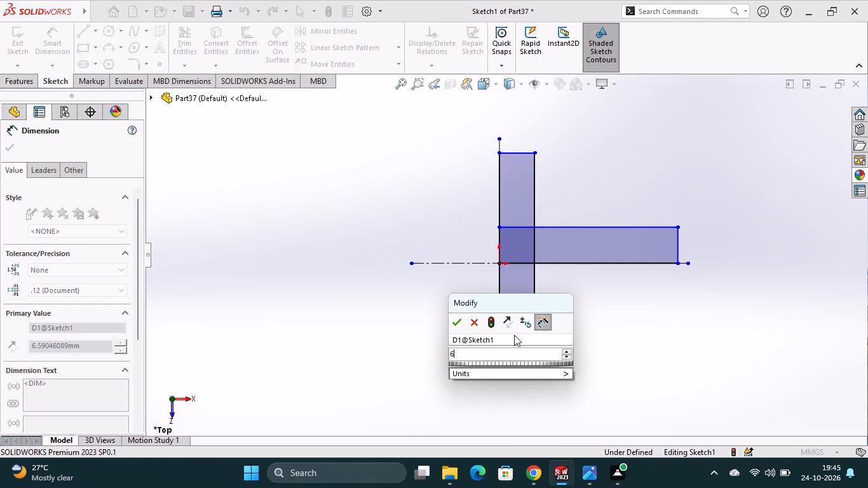
{"action": "key", "text": "Return"}
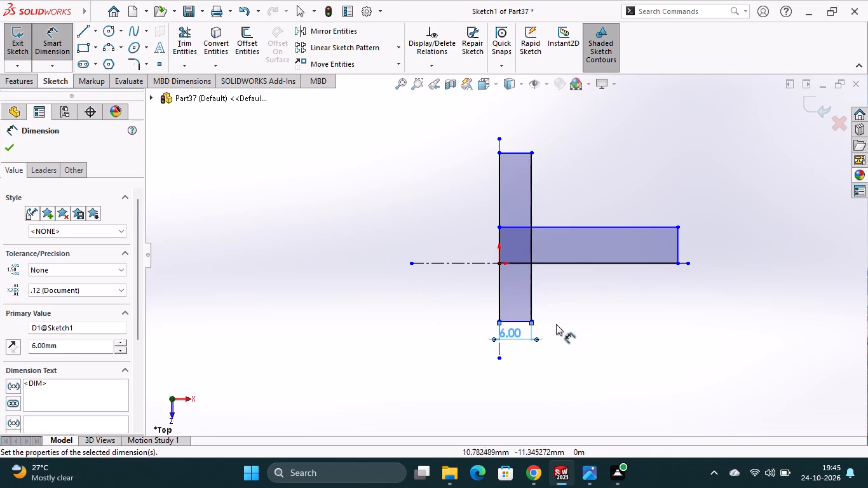
Dimension the horizontal distance from the tall rectangle's lower-left corner to the long rectangle's far lower corner as 41 mm.
{"action": "left_click", "coordinate": [677, 265]}
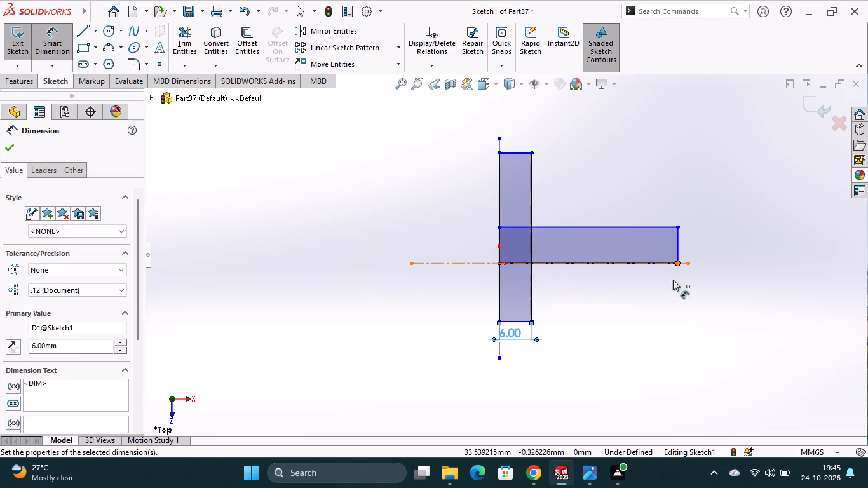
{"action": "left_click", "coordinate": [498, 321]}
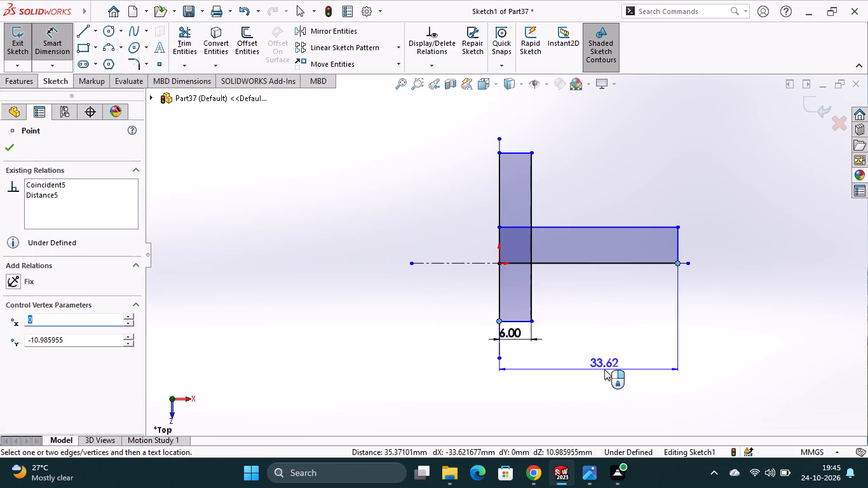
{"action": "left_click", "coordinate": [604, 369]}
{"action": "type", "text": "41"}
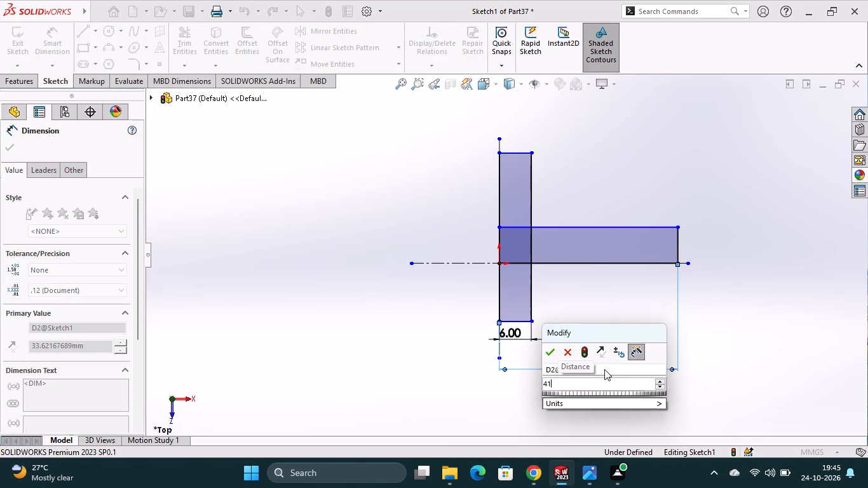
{"action": "key", "text": "Return"}
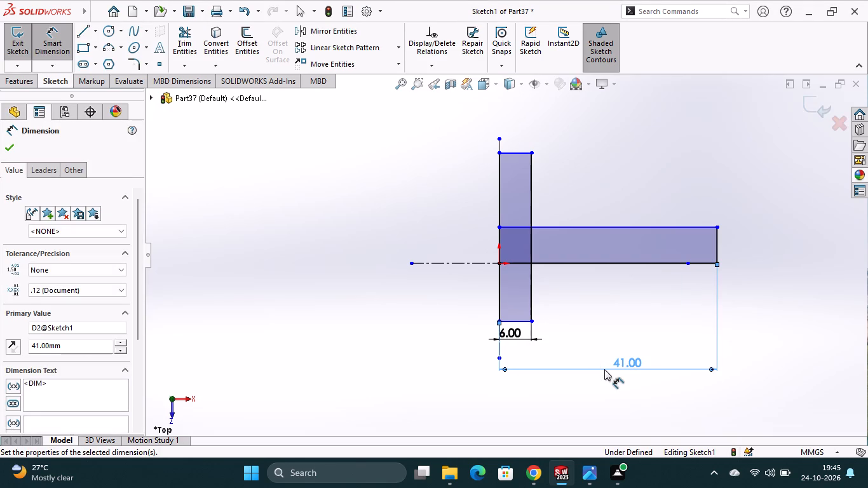
Dimension the long rectangle's far short edge to 12 mm.
{"action": "scroll", "coordinate": [543, 245], "scroll_direction": "down", "scroll_amount": 1}
{"action": "scroll", "coordinate": [537, 254], "scroll_direction": "up", "scroll_amount": 2}
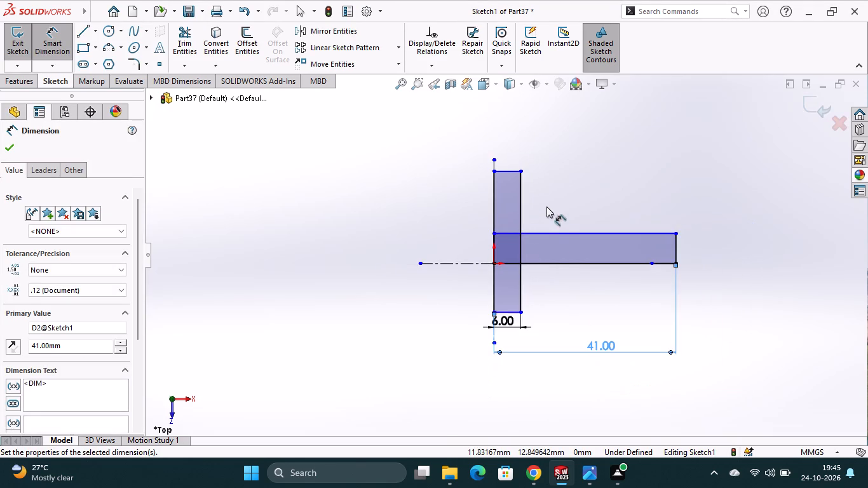
{"action": "scroll", "coordinate": [546, 207], "scroll_direction": "down", "scroll_amount": 4}
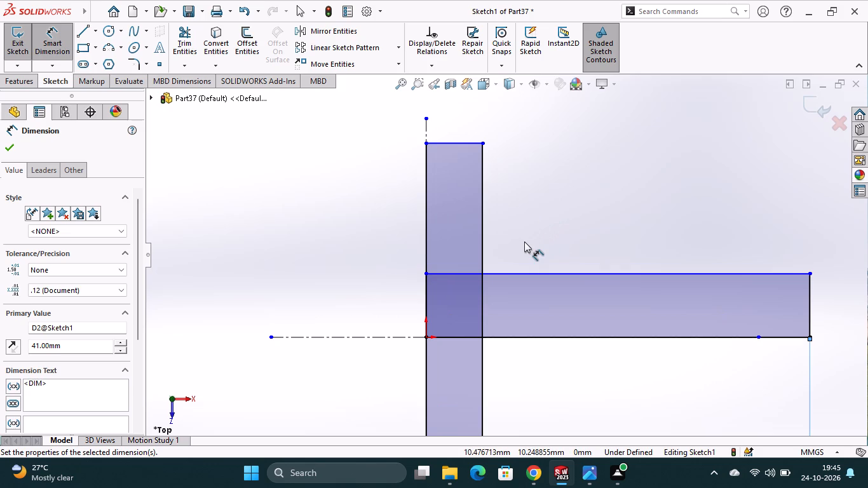
{"action": "scroll", "coordinate": [548, 348], "scroll_direction": "up", "scroll_amount": 1}
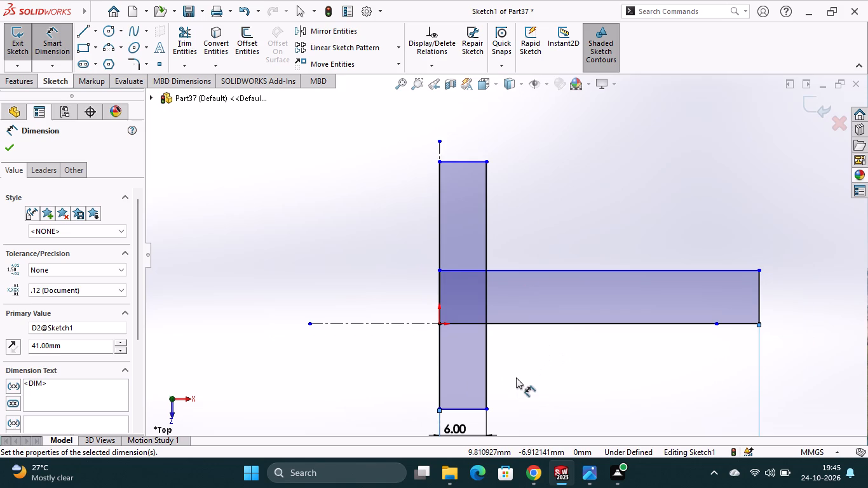
{"action": "left_click", "coordinate": [762, 300]}
{"action": "left_click", "coordinate": [790, 291]}
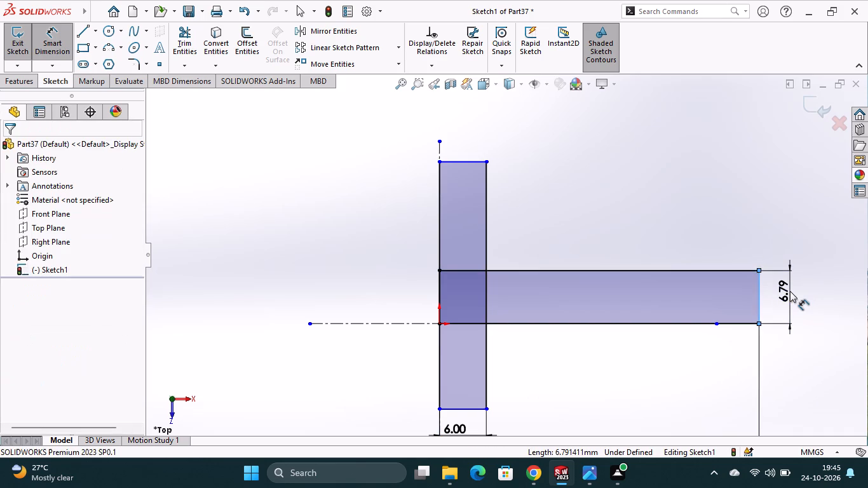
{"action": "type", "text": "12"}
{"action": "key", "text": "Return"}
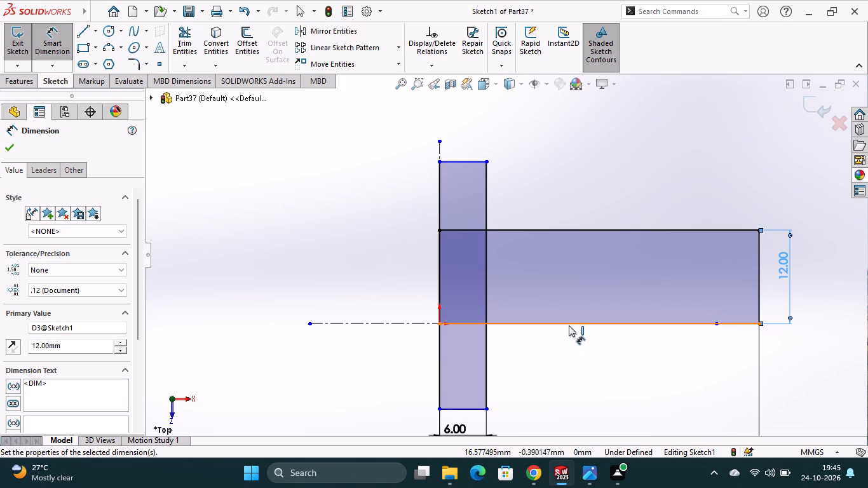
Set the tall rectangle's width dimension to 12 mm.
{"action": "scroll", "coordinate": [572, 316], "scroll_direction": "up", "scroll_amount": 2}
{"action": "double_click", "coordinate": [470, 378]}
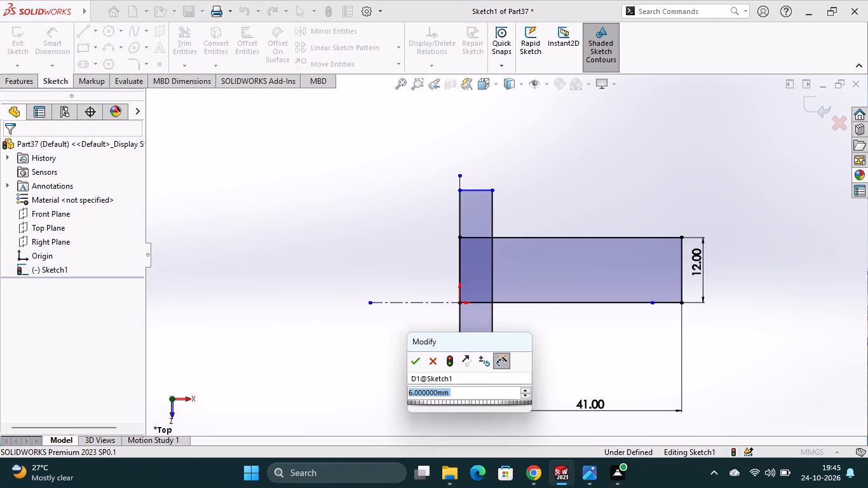
{"action": "type", "text": "12"}
{"action": "key", "text": "Return"}
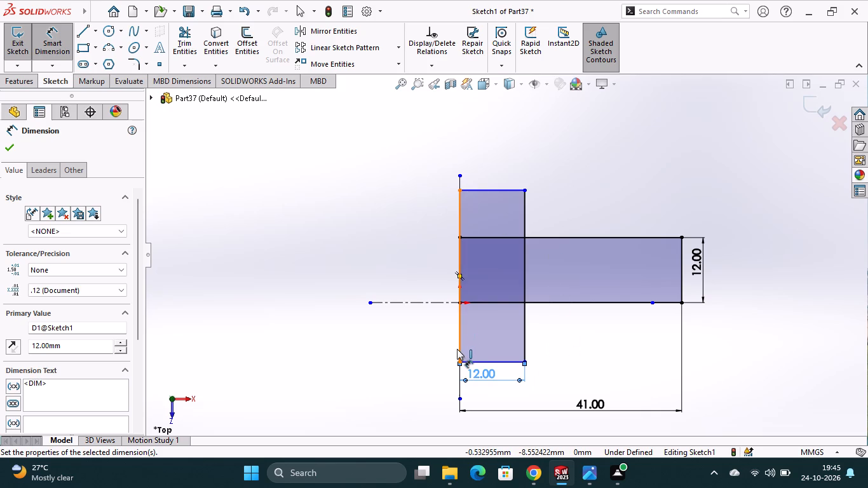
Dimension the tall rectangle's height between its two left corners as 32 mm.
{"action": "left_click", "coordinate": [387, 355]}
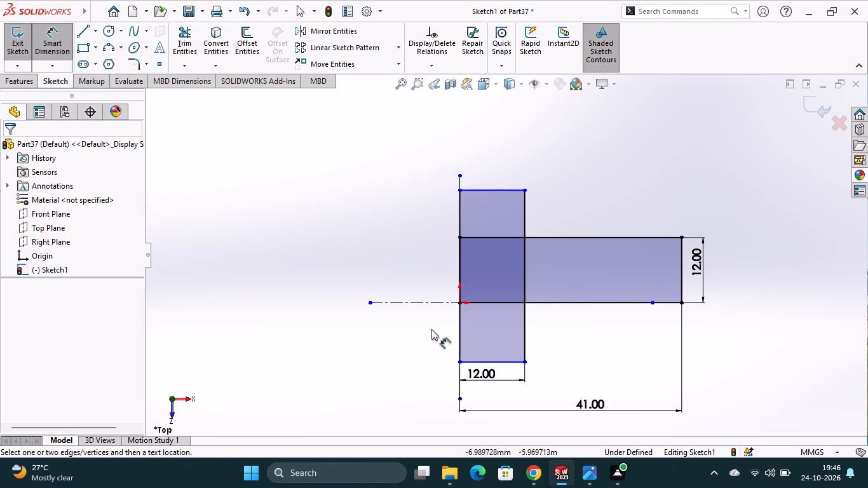
{"action": "left_click", "coordinate": [458, 189]}
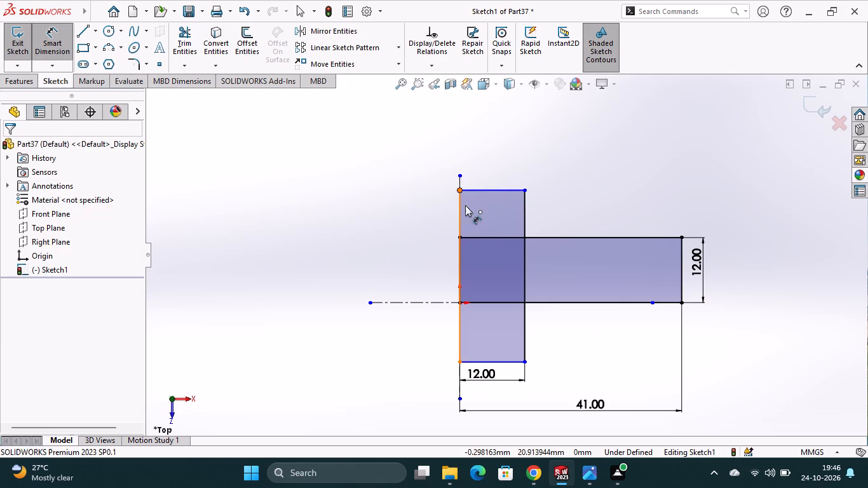
{"action": "left_click", "coordinate": [458, 358]}
{"action": "left_click", "coordinate": [411, 342]}
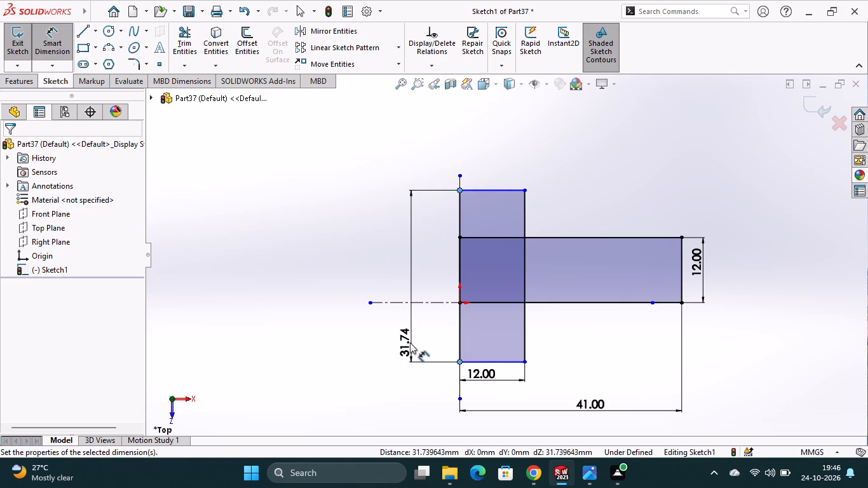
{"action": "type", "text": "32"}
{"action": "key", "text": "Return"}
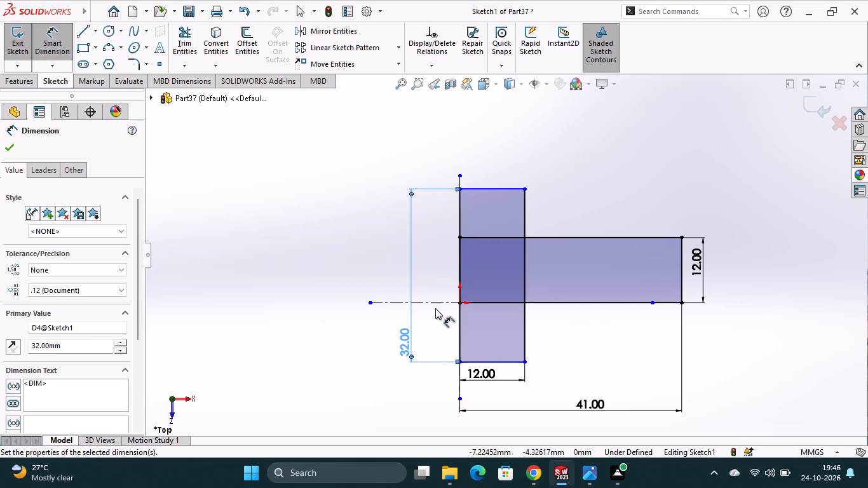
Draw a horizontal centerline about 46 mm long from the midpoint of the long rectangle's left edge past its far end.
{"action": "left_click", "coordinate": [98, 33]}
{"action": "left_click", "coordinate": [109, 61]}
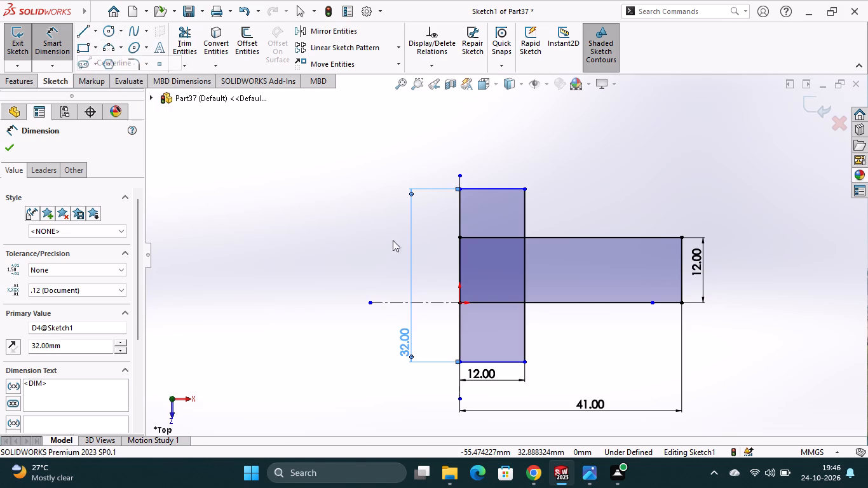
{"action": "left_click", "coordinate": [461, 270]}
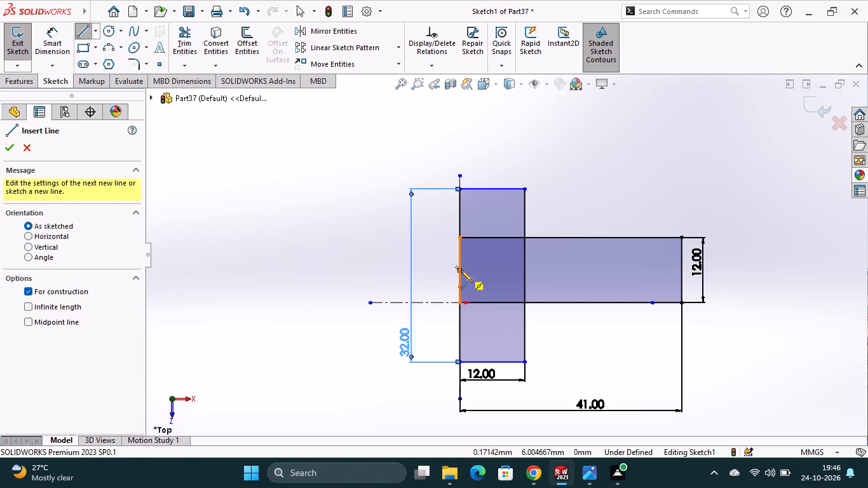
{"action": "left_click", "coordinate": [710, 271]}
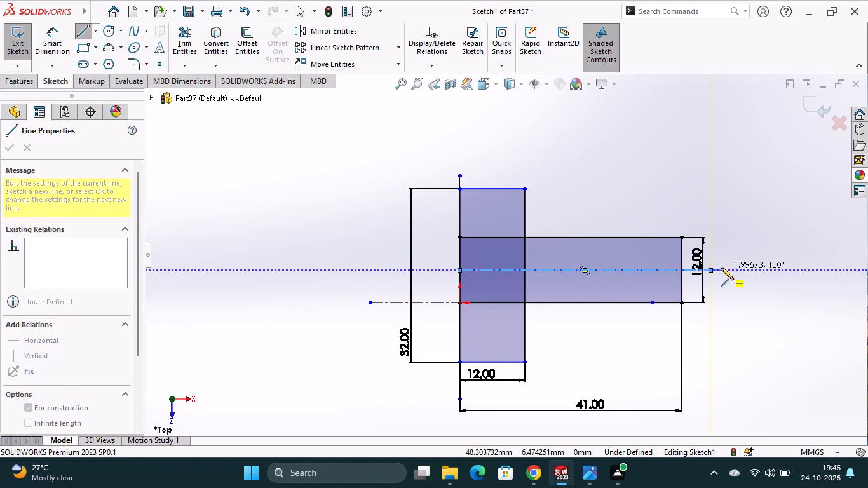
{"action": "key", "text": "Escape"}
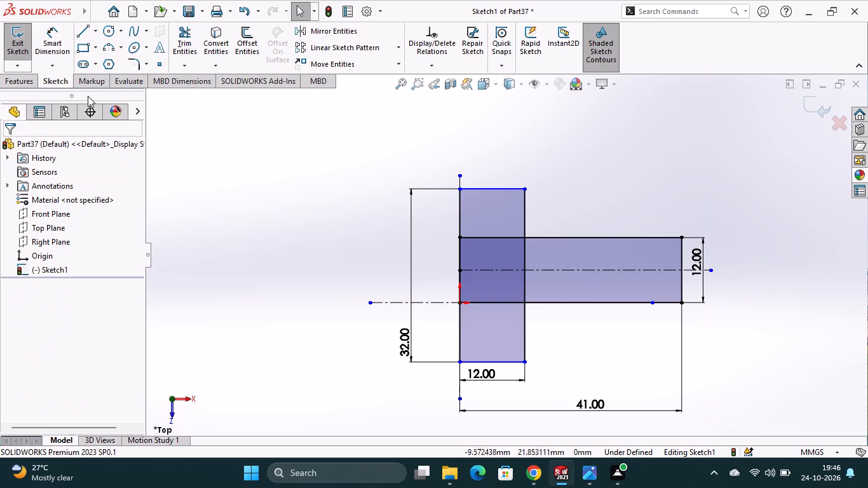
Trim the overlapping segments inside the two rectangles to leave a single closed T-shaped outline.
{"action": "left_click", "coordinate": [186, 39]}
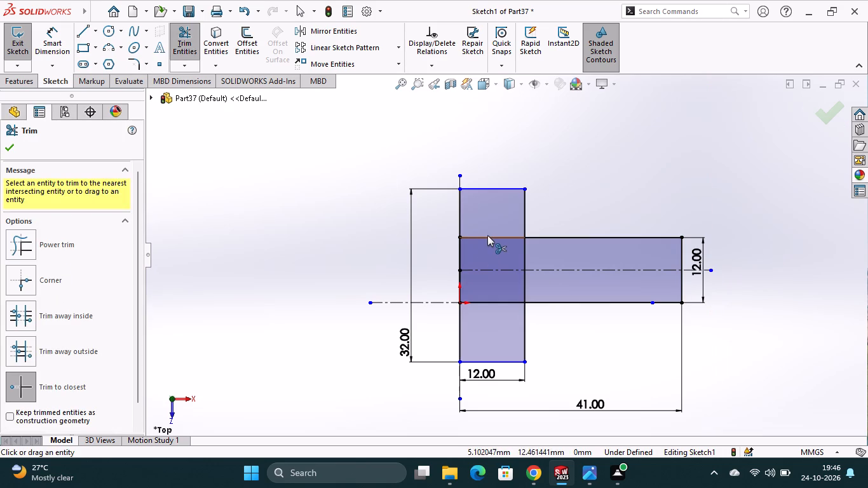
{"action": "left_click", "coordinate": [487, 234]}
{"action": "left_click", "coordinate": [461, 254]}
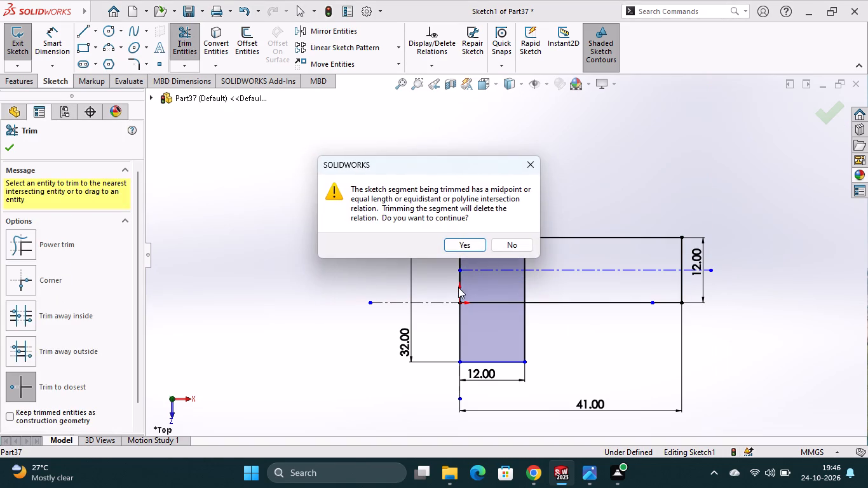
{"action": "left_click", "coordinate": [466, 248]}
{"action": "left_click", "coordinate": [459, 285]}
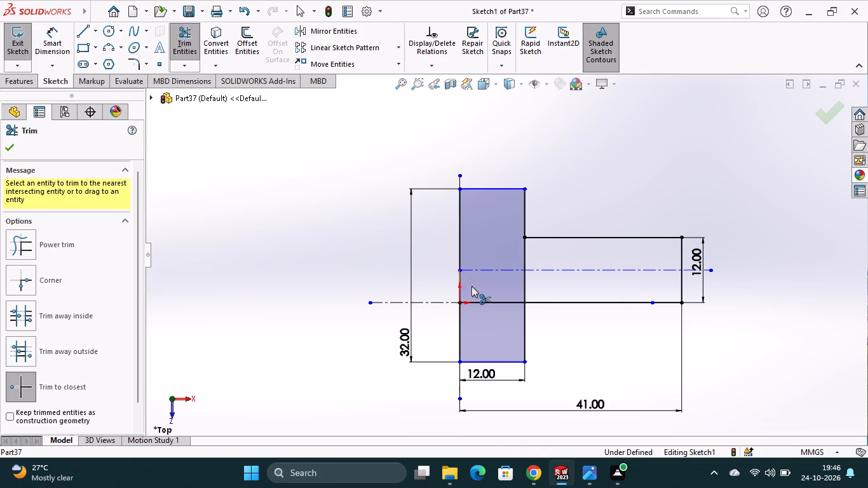
{"action": "left_click", "coordinate": [524, 284]}
{"action": "left_click", "coordinate": [526, 256]}
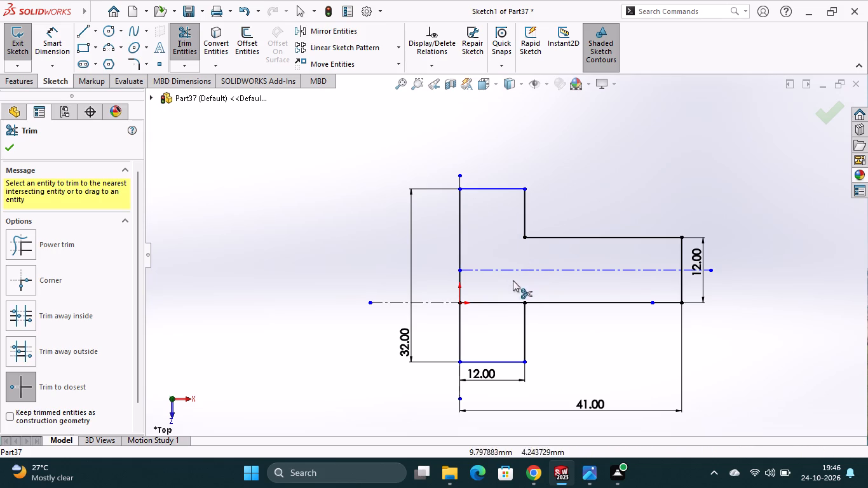
{"action": "left_click", "coordinate": [504, 302]}
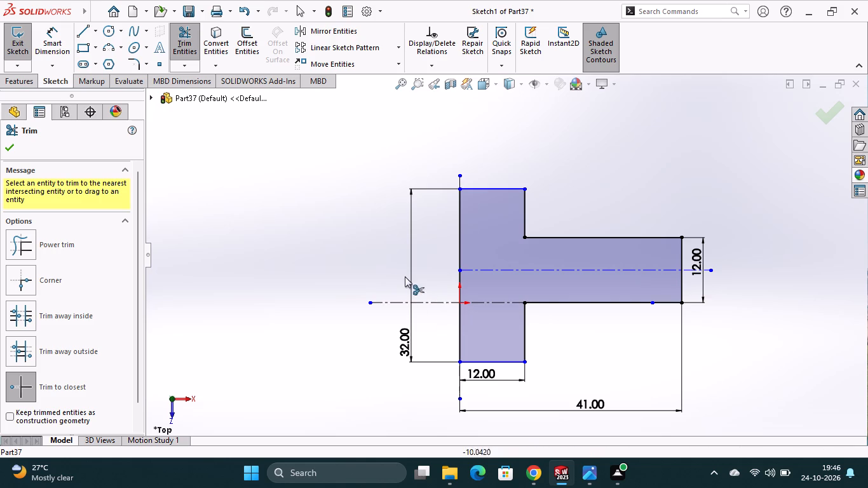
Extrude the T-shaped profile as a blind boss 48 mm deep from the sketch plane.
{"action": "left_click", "coordinate": [17, 85]}
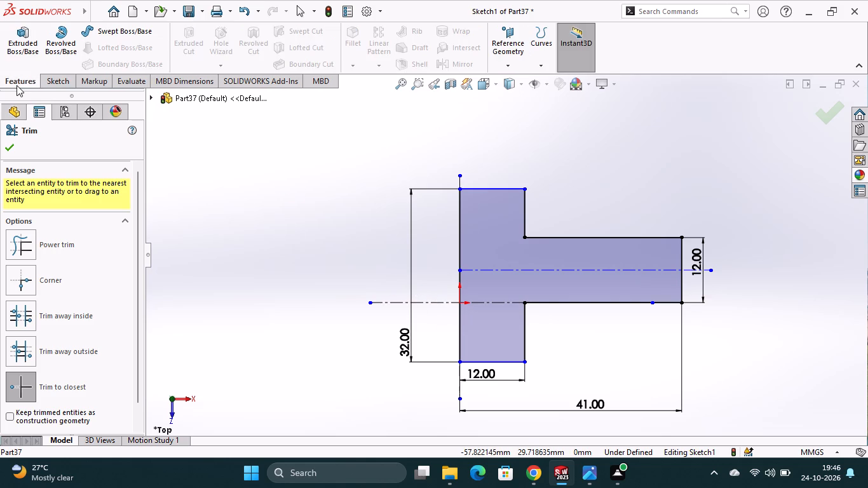
{"action": "left_click", "coordinate": [27, 56]}
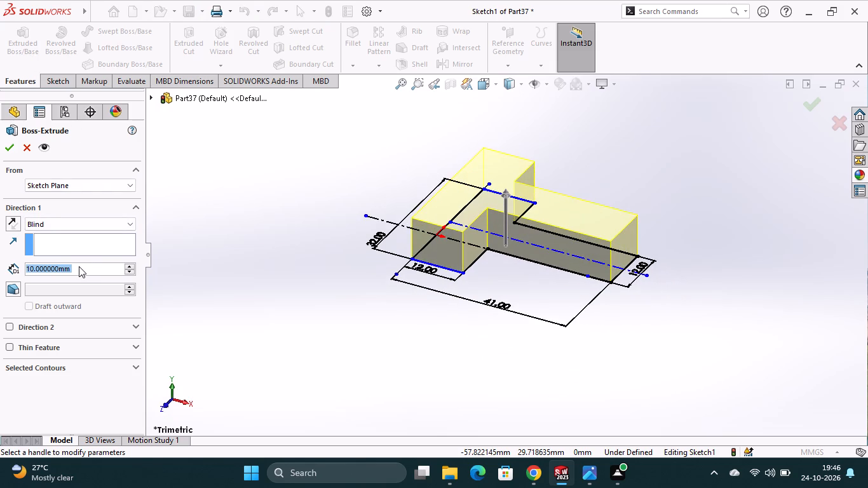
{"action": "type", "text": "48"}
{"action": "key", "text": "Return"}
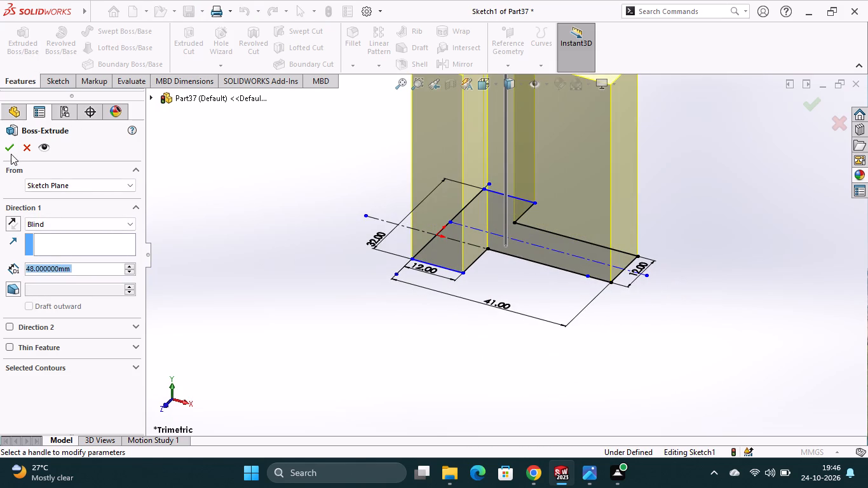
{"action": "left_click", "coordinate": [13, 153]}
{"action": "left_click", "coordinate": [399, 363]}
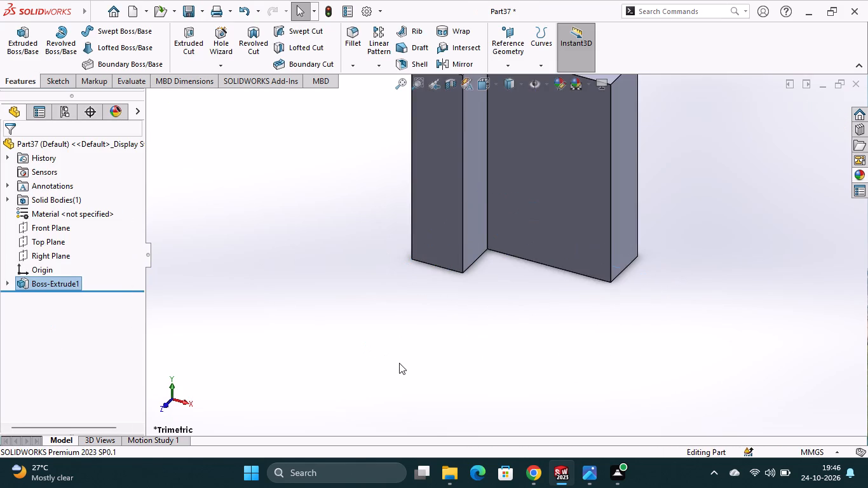
Start a new sketch on the large front-facing side face of the T's long arm.
{"action": "left_click", "coordinate": [533, 195]}
{"action": "left_click", "coordinate": [588, 154]}
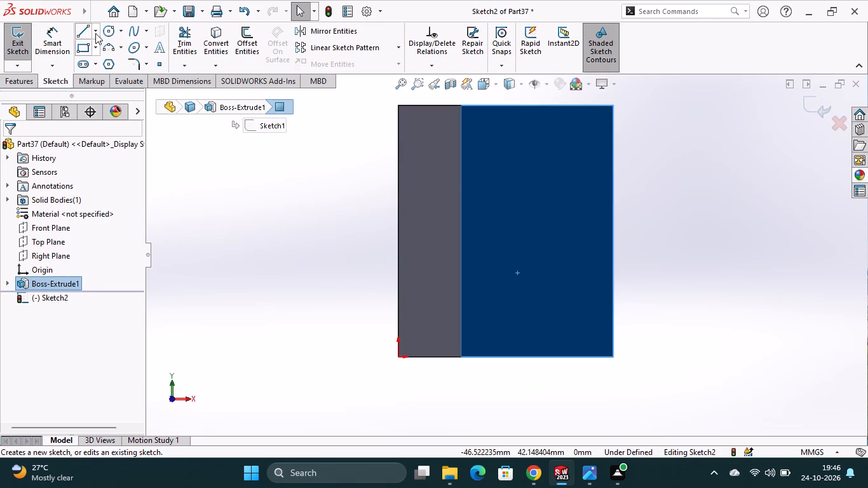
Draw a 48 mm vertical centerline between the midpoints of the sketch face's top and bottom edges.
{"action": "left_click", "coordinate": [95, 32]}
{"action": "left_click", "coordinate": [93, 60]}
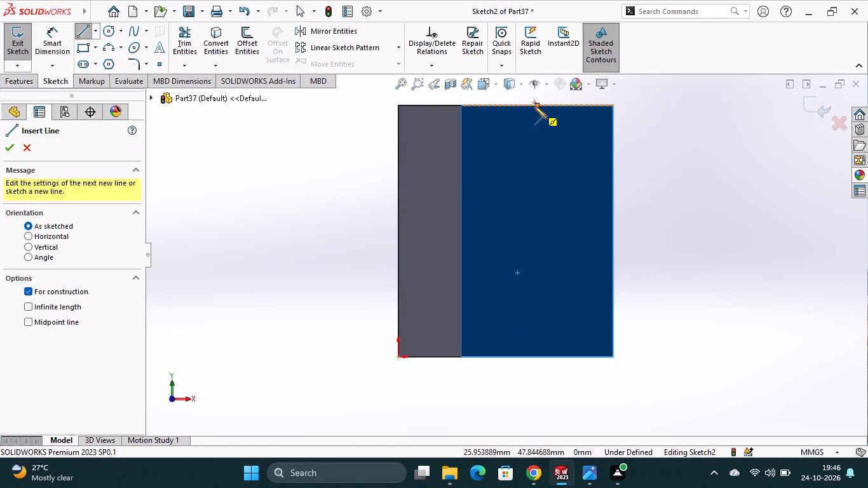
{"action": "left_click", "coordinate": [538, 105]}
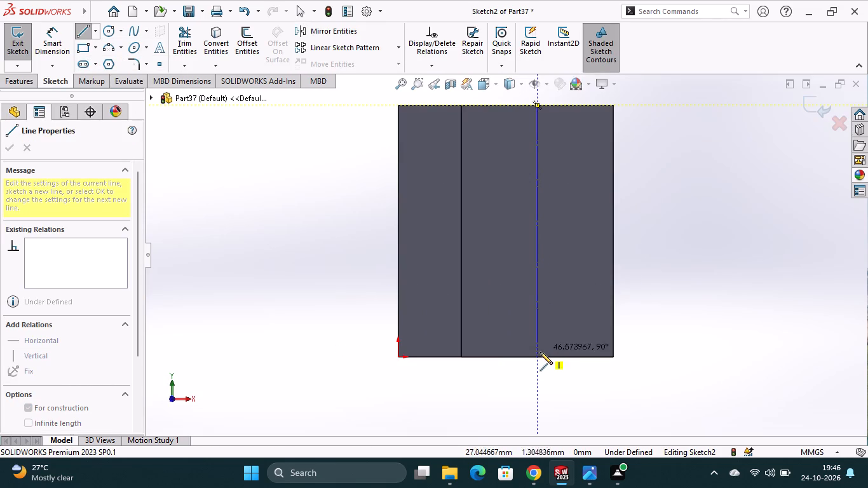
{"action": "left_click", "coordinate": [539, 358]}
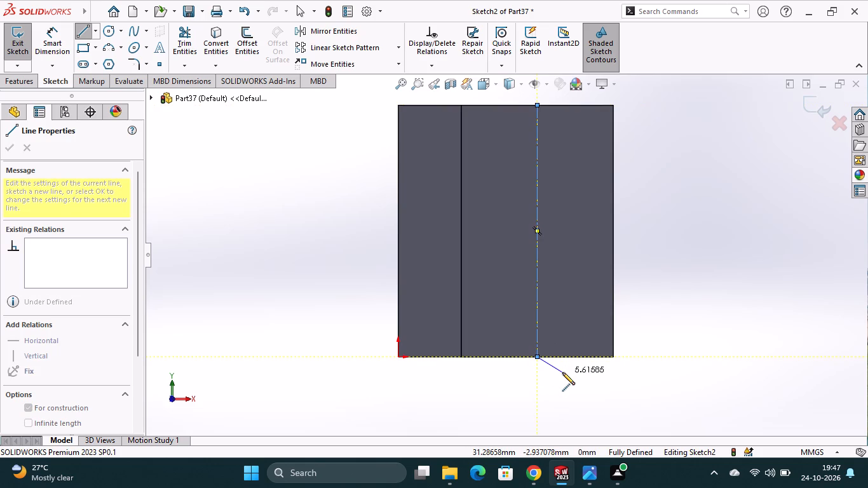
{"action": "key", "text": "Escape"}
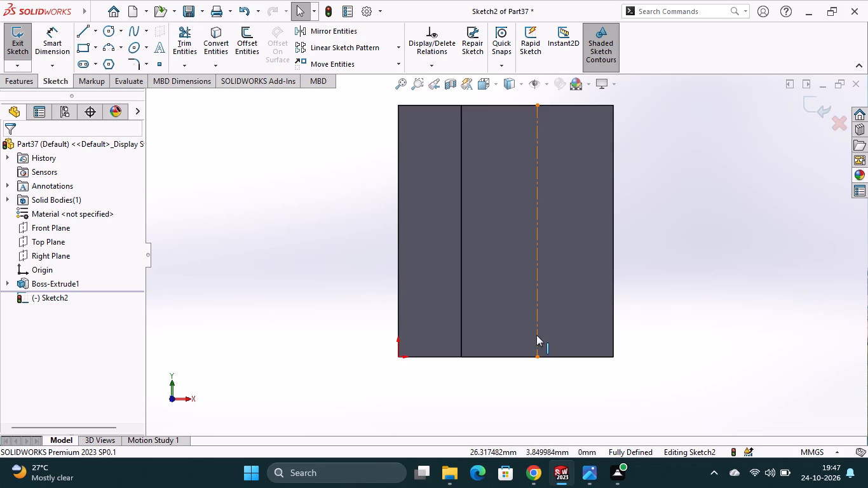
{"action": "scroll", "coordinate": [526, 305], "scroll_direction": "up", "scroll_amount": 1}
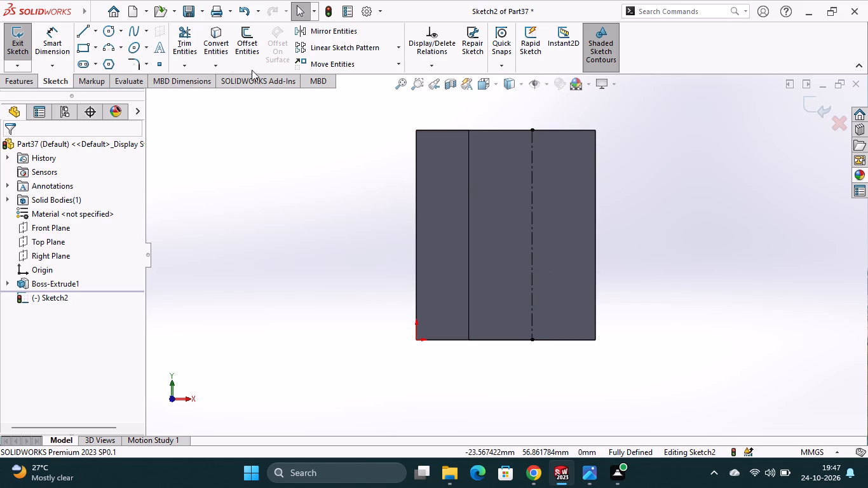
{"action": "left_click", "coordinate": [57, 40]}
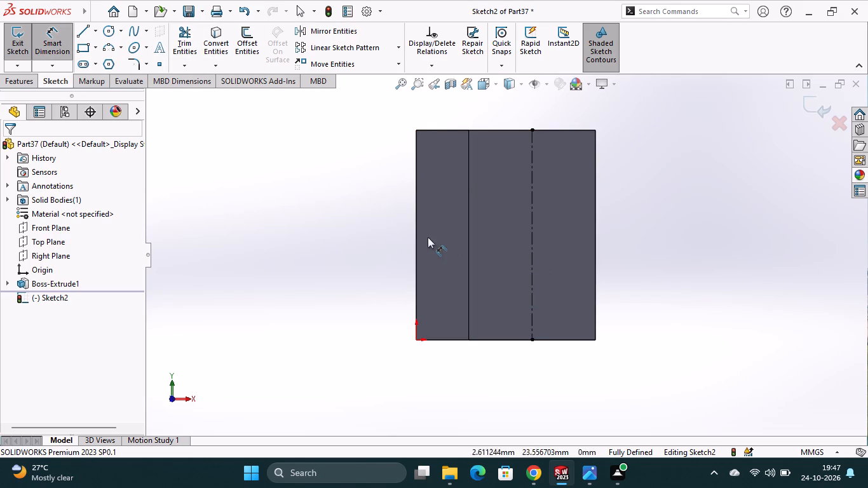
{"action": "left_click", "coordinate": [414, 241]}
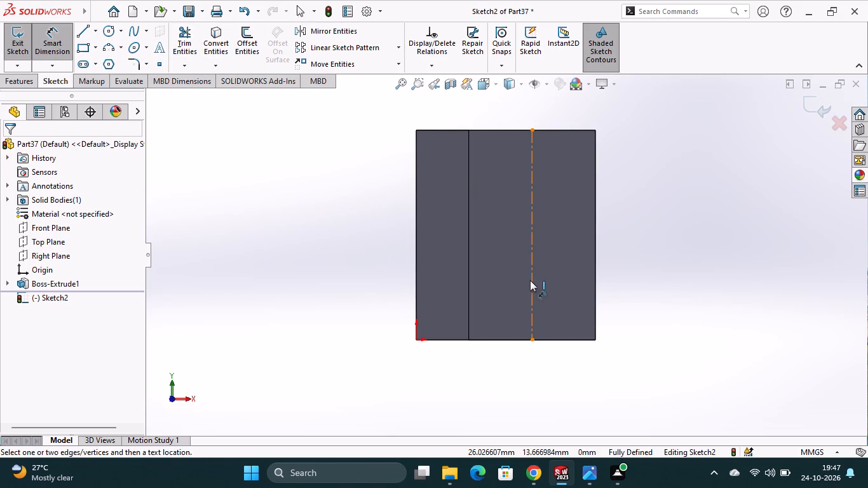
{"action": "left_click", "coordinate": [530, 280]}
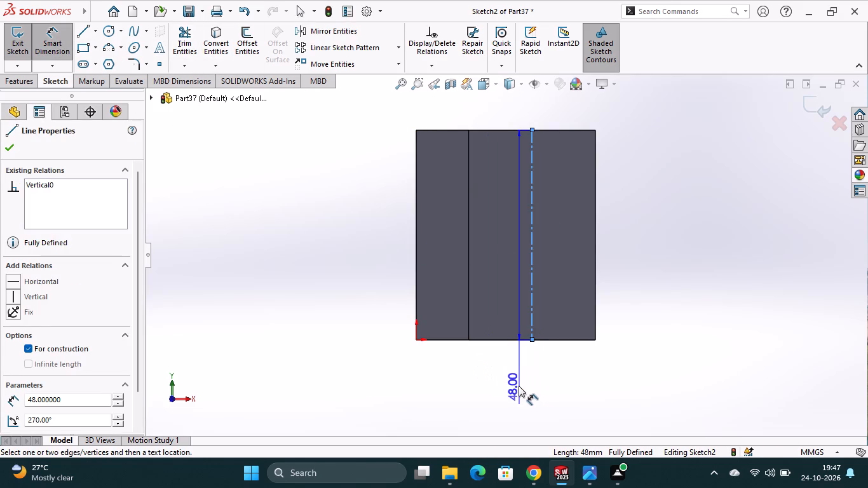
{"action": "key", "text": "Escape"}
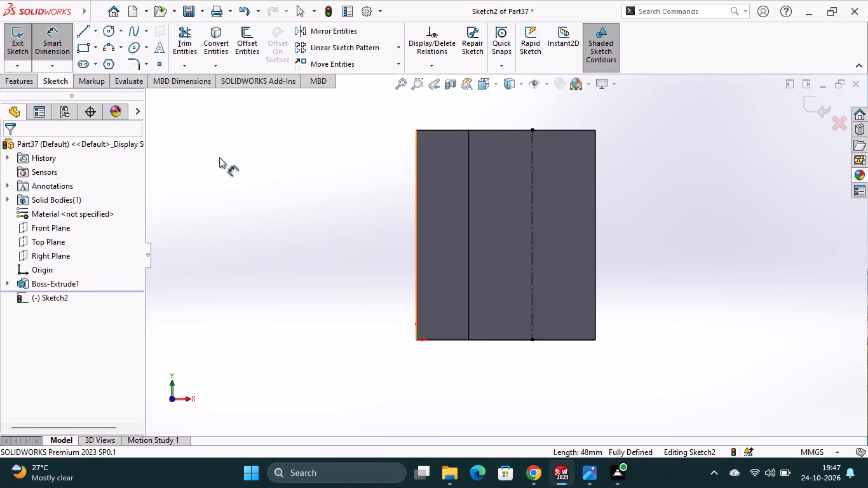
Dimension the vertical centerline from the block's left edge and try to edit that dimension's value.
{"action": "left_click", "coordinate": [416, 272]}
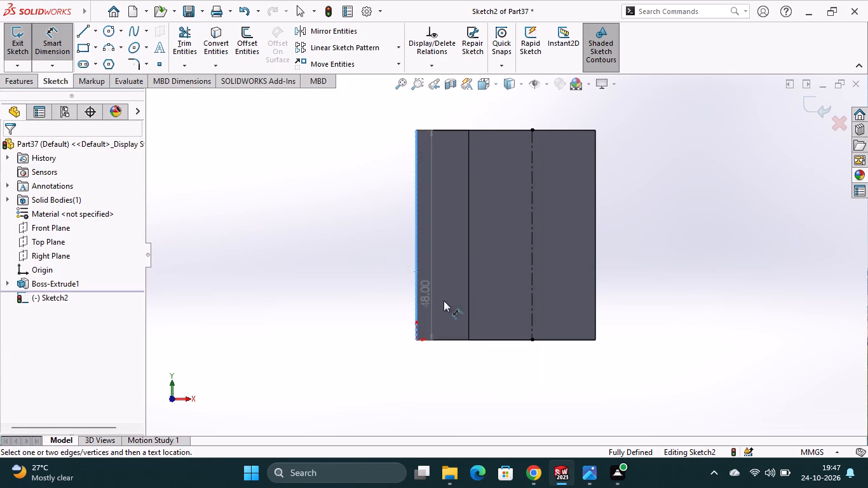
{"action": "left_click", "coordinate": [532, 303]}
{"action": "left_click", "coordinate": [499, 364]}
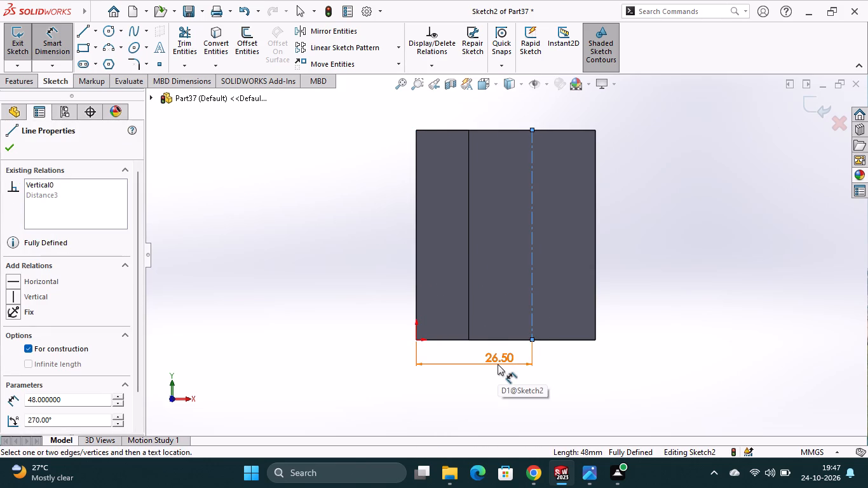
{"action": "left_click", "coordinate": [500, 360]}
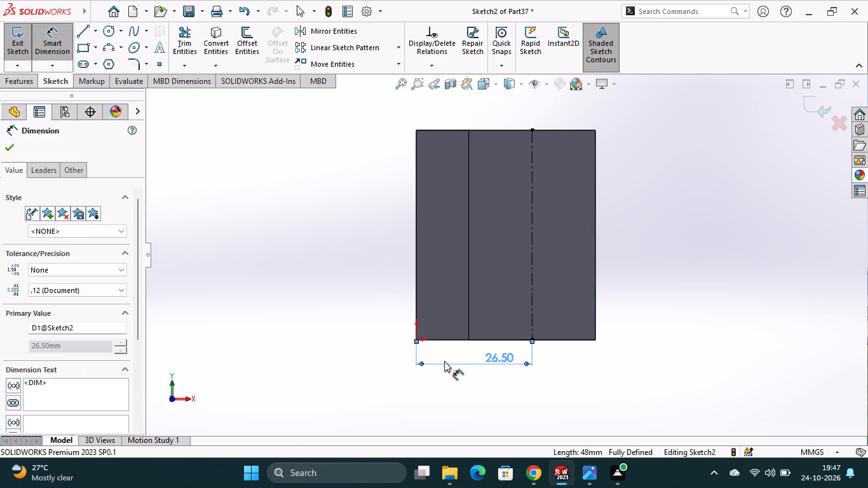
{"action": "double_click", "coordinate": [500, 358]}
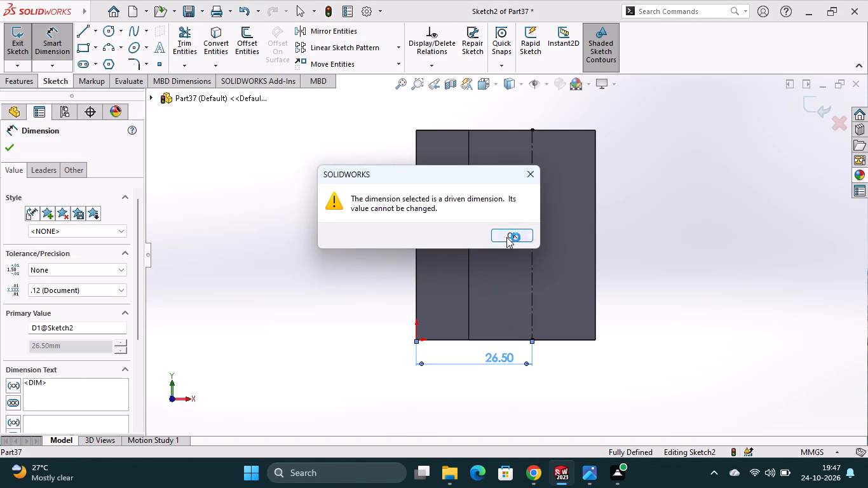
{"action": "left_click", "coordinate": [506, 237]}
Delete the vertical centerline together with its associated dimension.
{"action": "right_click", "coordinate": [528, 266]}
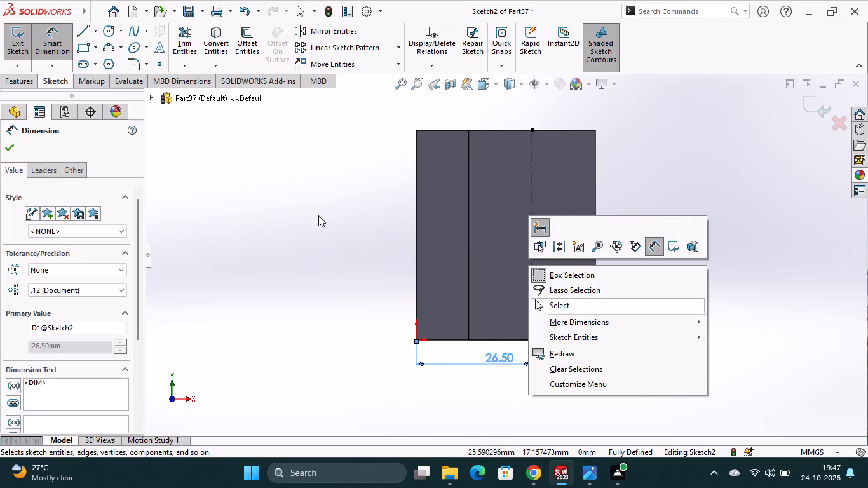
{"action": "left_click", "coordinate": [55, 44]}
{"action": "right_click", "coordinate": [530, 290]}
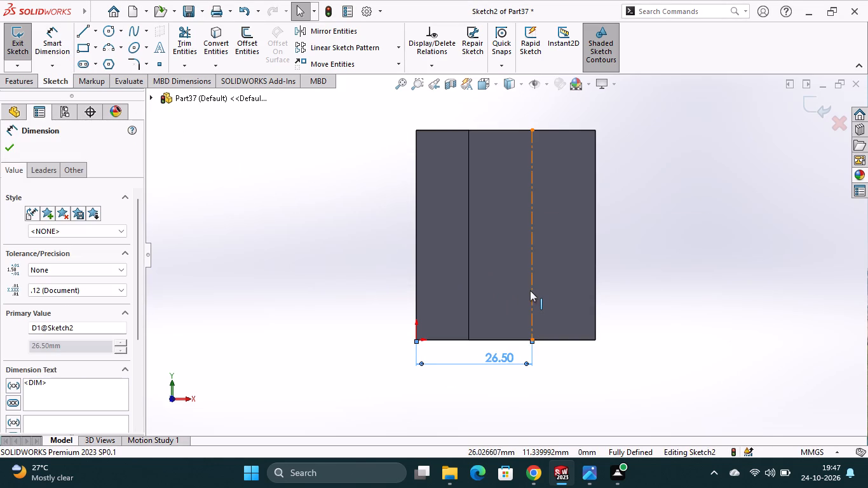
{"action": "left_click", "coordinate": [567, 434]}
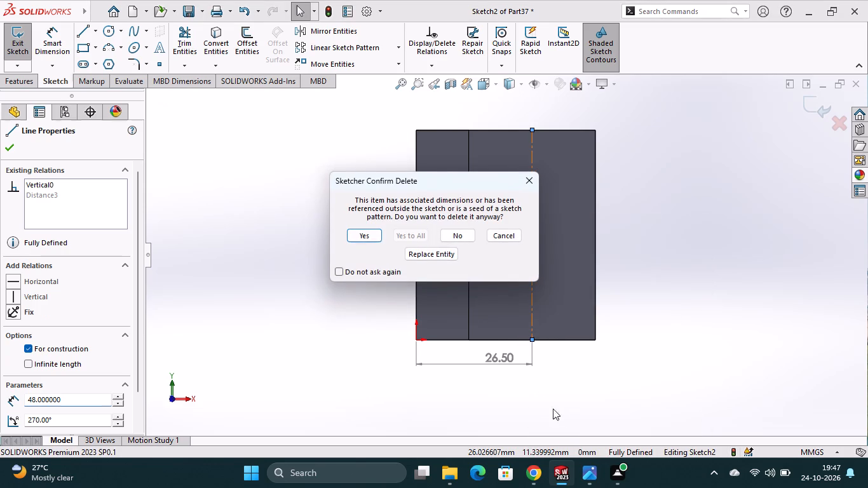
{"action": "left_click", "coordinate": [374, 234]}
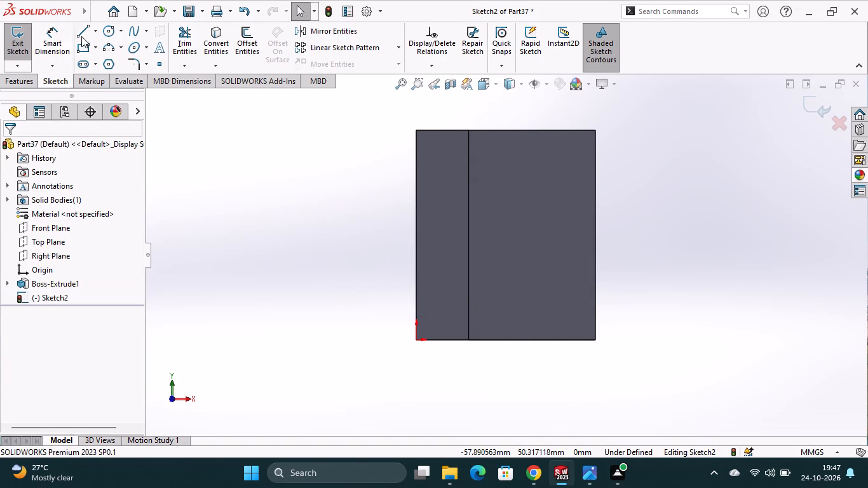
Draw a vertical centerline about 22 mm from the origin, extending beyond the block's top and bottom edges.
{"action": "left_click", "coordinate": [96, 29]}
{"action": "left_click", "coordinate": [104, 64]}
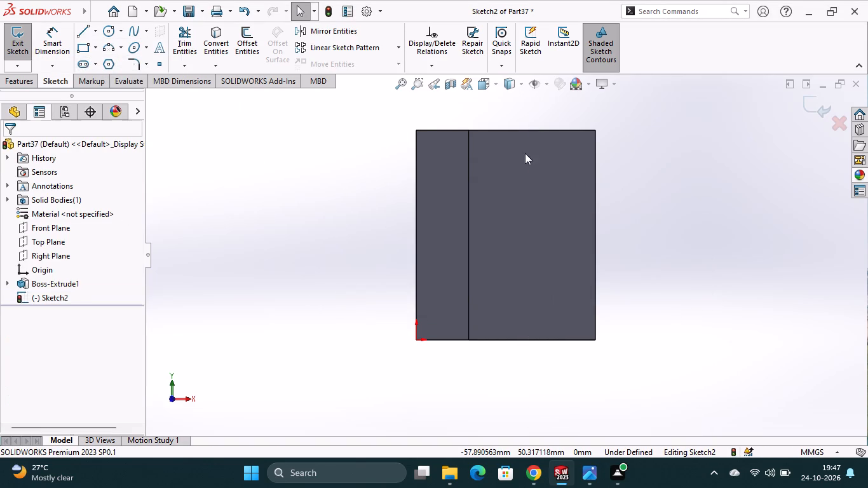
{"action": "left_click", "coordinate": [514, 106]}
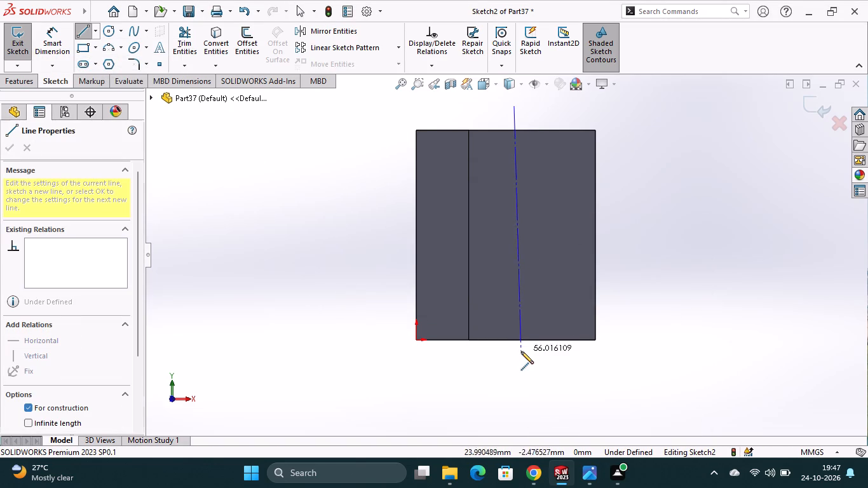
{"action": "left_click", "coordinate": [516, 367]}
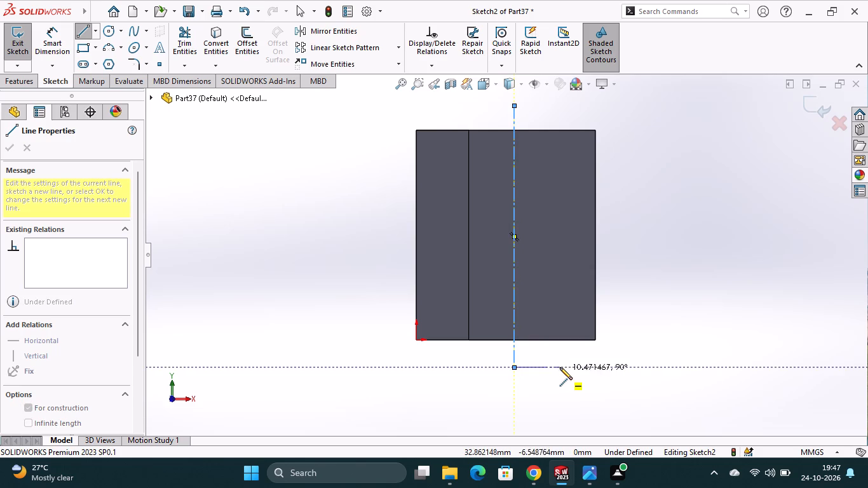
{"action": "key", "text": "Escape"}
Dimension the horizontal distance from the origin to the centerline's lower endpoint as 41/2 (20.50 mm).
{"action": "left_click", "coordinate": [62, 32]}
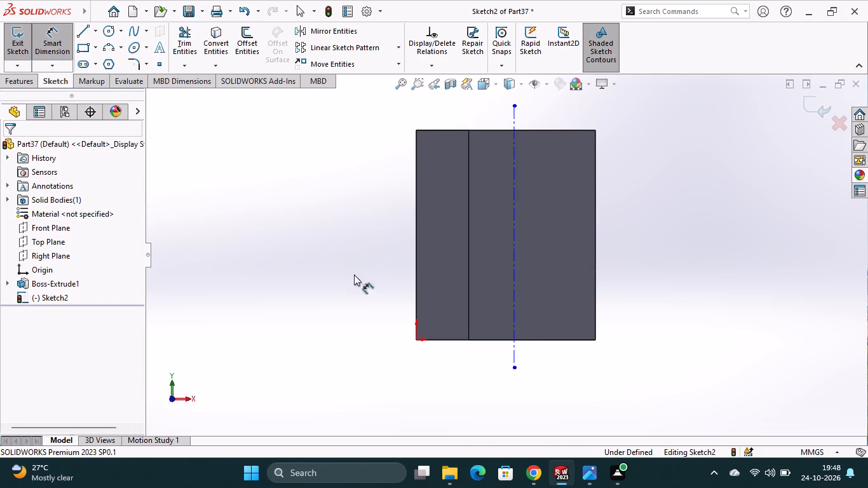
{"action": "left_click", "coordinate": [415, 338]}
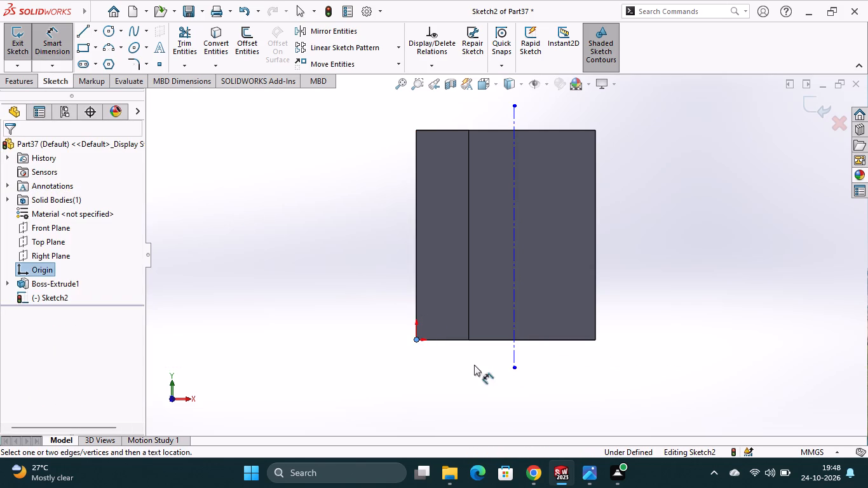
{"action": "left_click", "coordinate": [516, 370]}
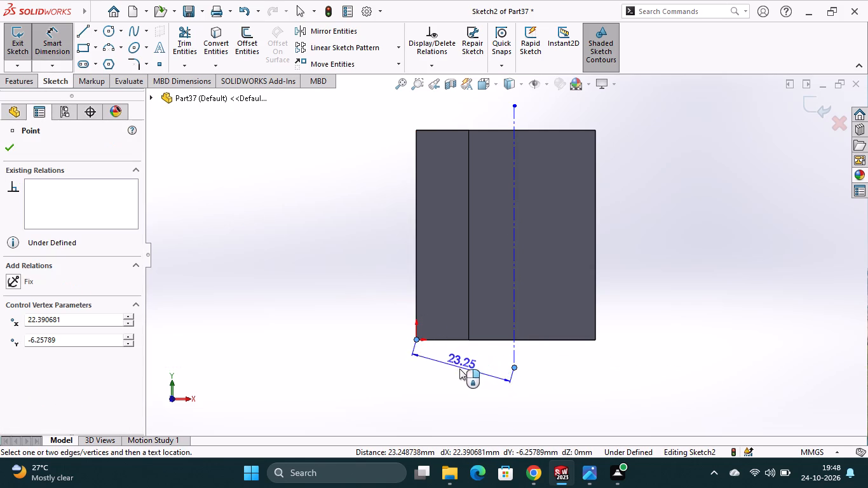
{"action": "left_click", "coordinate": [468, 384]}
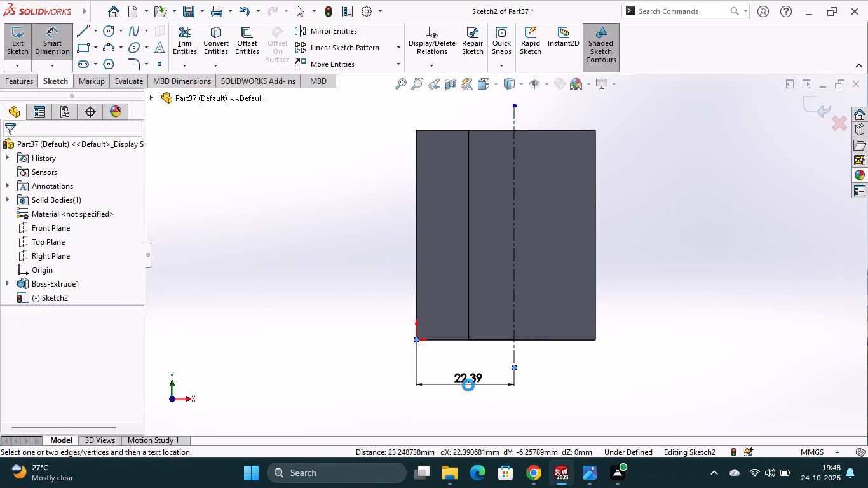
{"action": "type", "text": "41"}
{"action": "key", "text": "slash"}
{"action": "key", "text": "2"}
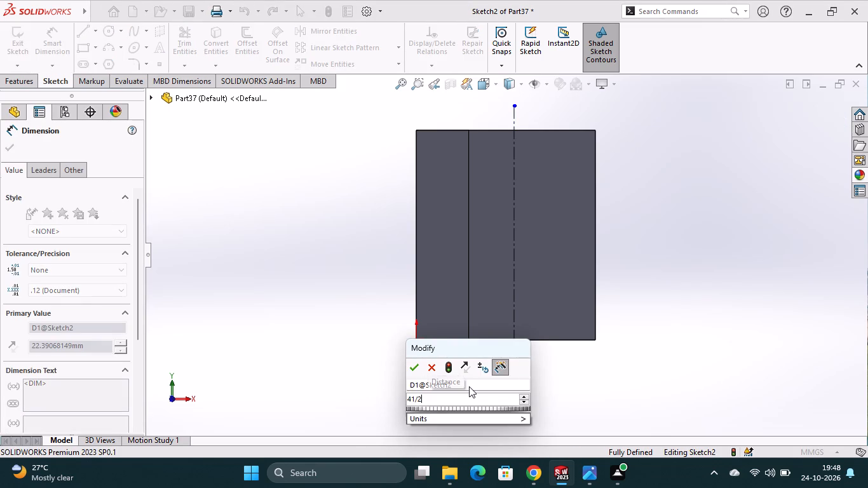
{"action": "key", "text": "Return"}
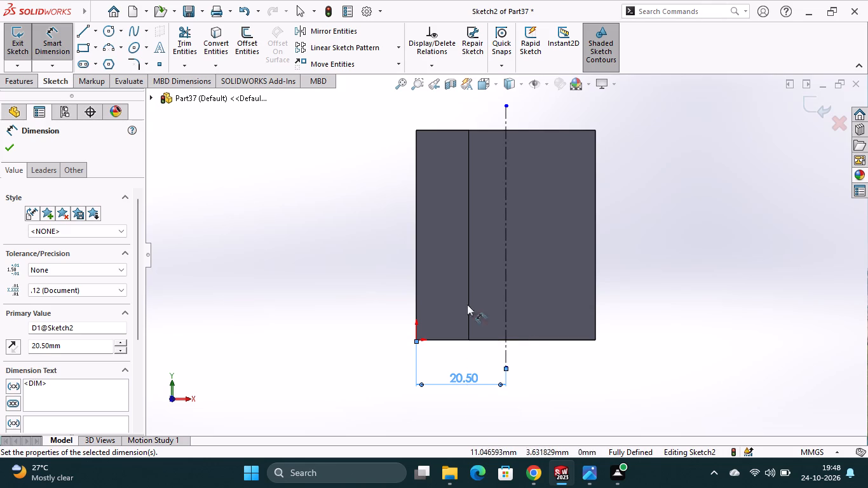
Draw two circles centred on the centerline, about 36 mm and 14 mm above the block's bottom edge.
{"action": "left_click", "coordinate": [106, 29]}
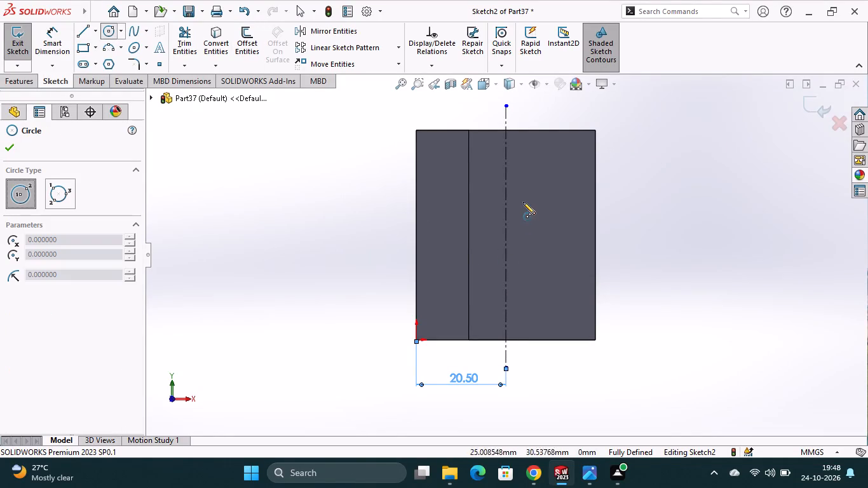
{"action": "left_click", "coordinate": [506, 184]}
{"action": "left_click", "coordinate": [519, 210]}
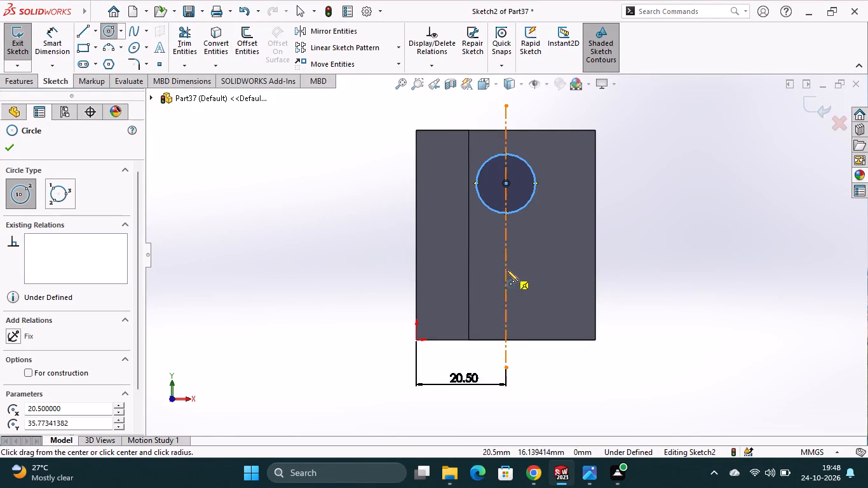
{"action": "left_click", "coordinate": [505, 280]}
{"action": "left_click", "coordinate": [519, 305]}
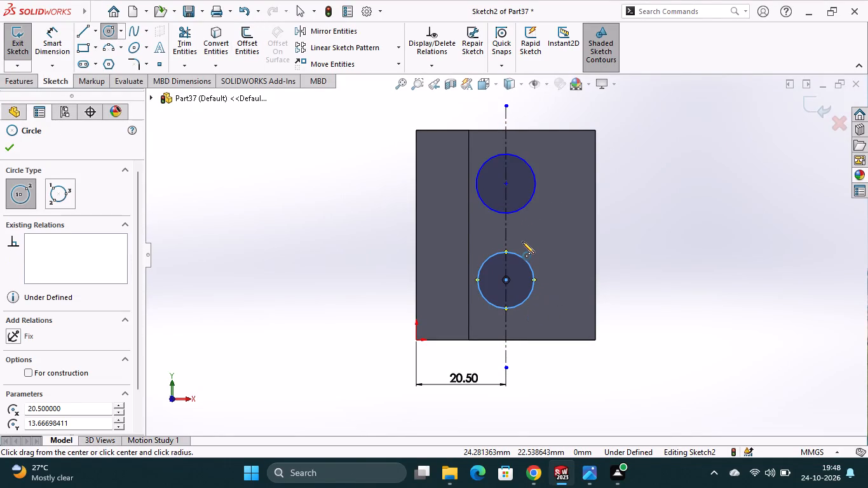
Dimension the vertical distance between the two circle centres as 22 mm.
{"action": "left_click", "coordinate": [51, 34]}
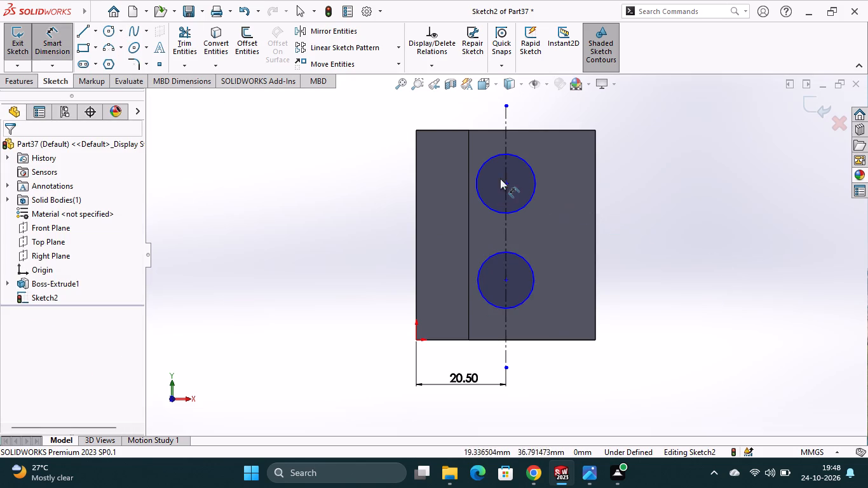
{"action": "left_click", "coordinate": [508, 183]}
{"action": "left_click", "coordinate": [506, 280]}
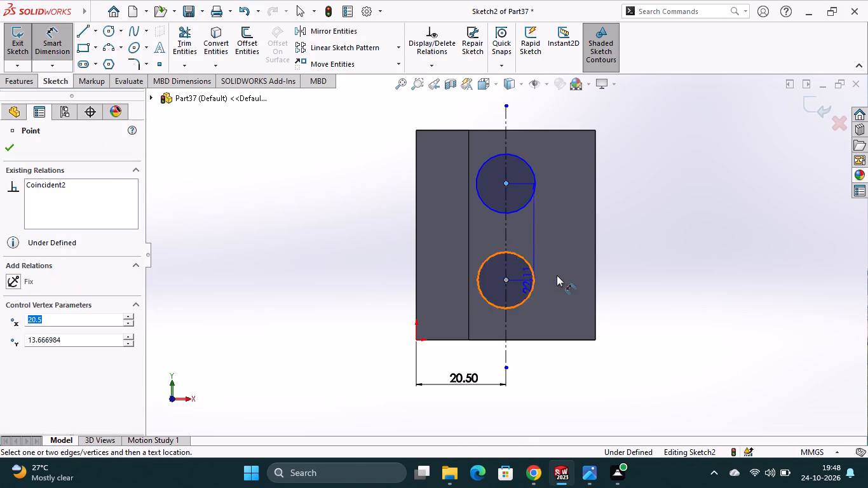
{"action": "left_click", "coordinate": [564, 269]}
{"action": "type", "text": "22"}
{"action": "key", "text": "Return"}
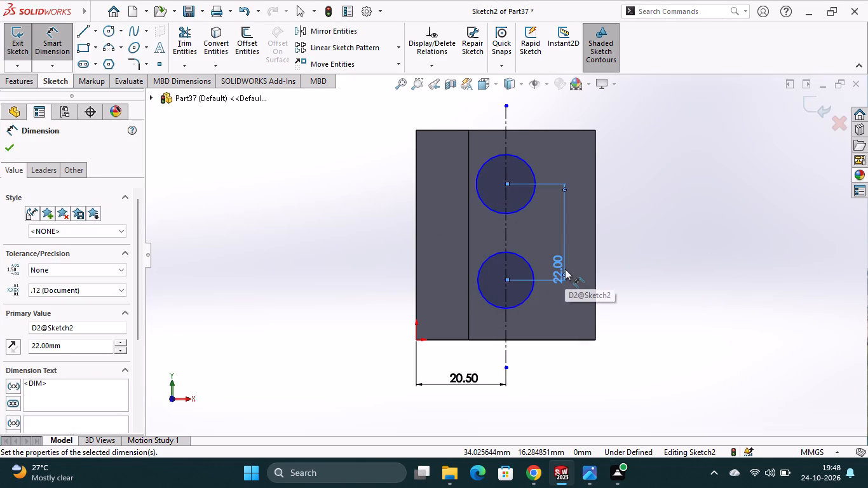
Dimension the lower circle's centre 13 mm above the block's bottom edge.
{"action": "left_click", "coordinate": [531, 337]}
{"action": "left_click", "coordinate": [506, 278]}
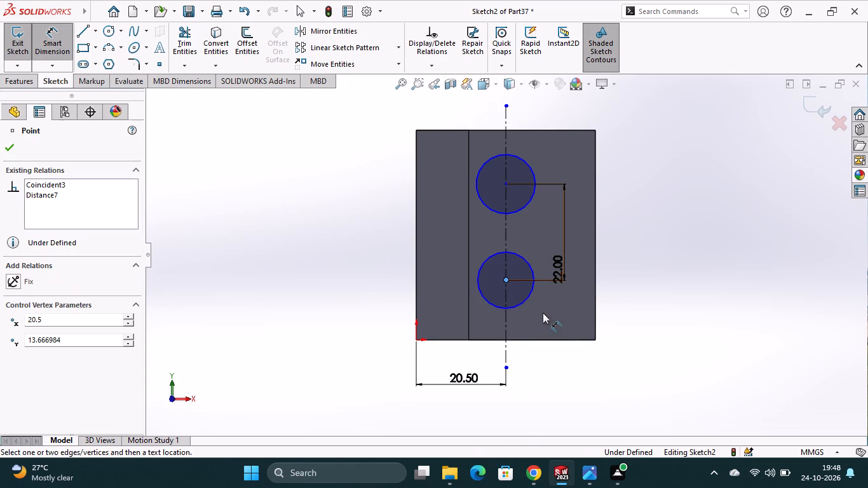
{"action": "left_click", "coordinate": [516, 341]}
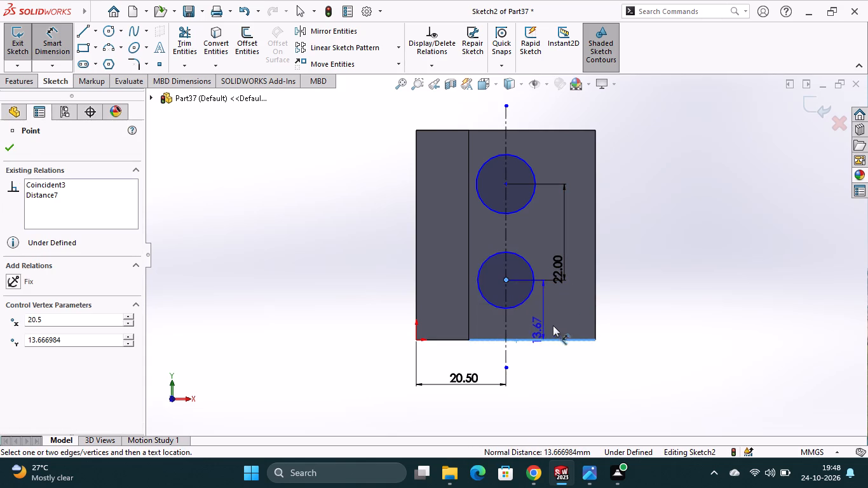
{"action": "left_click", "coordinate": [556, 321]}
{"action": "type", "text": "13"}
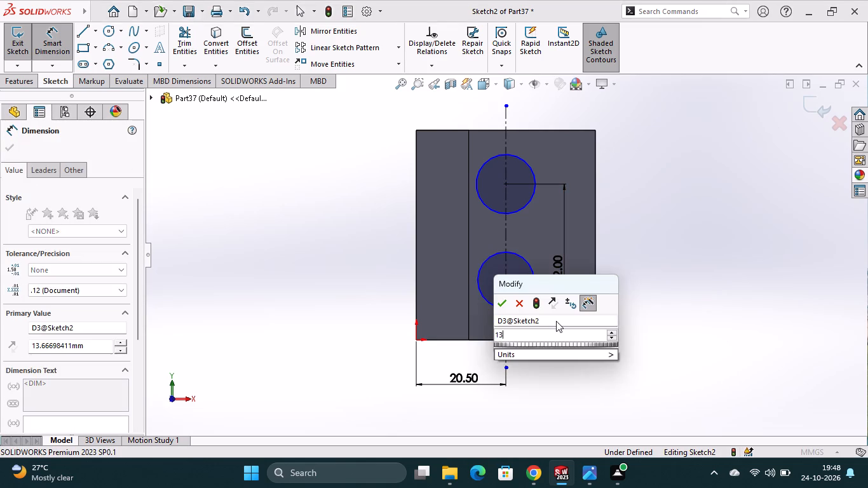
{"action": "key", "text": "Return"}
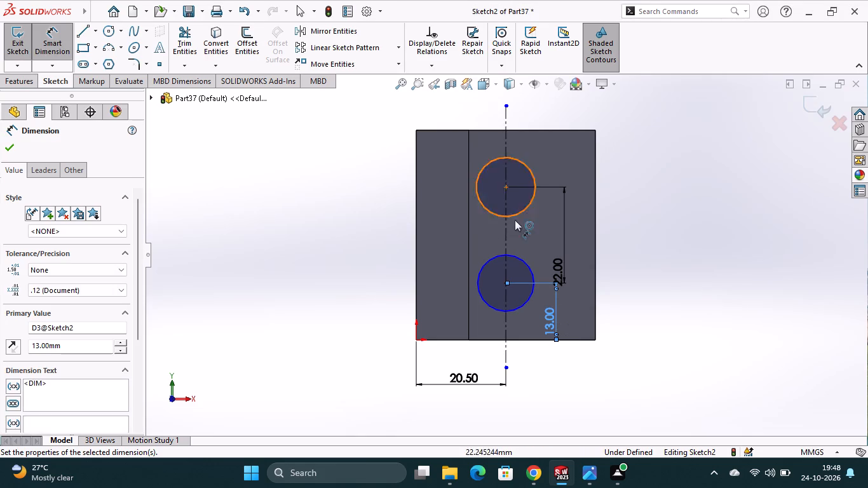
Dimension the upper circle's diameter as 6 mm.
{"action": "left_click", "coordinate": [522, 211]}
{"action": "left_click", "coordinate": [534, 234]}
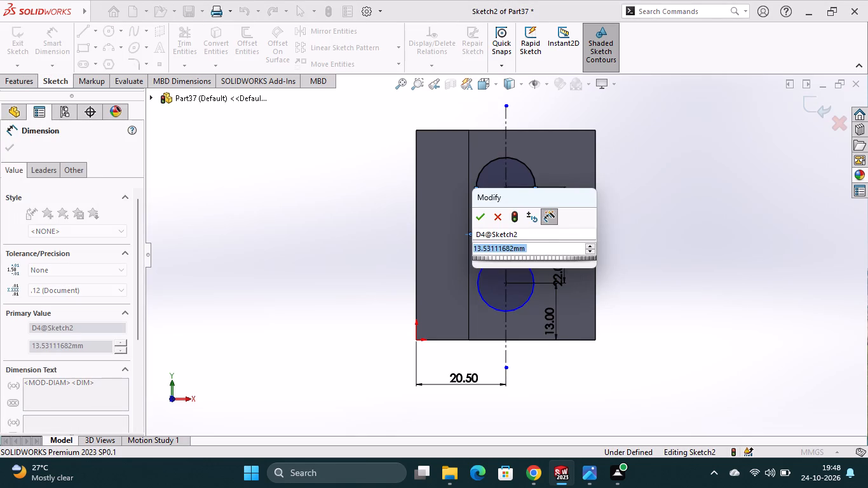
{"action": "key", "text": "6"}
{"action": "key", "text": "Return"}
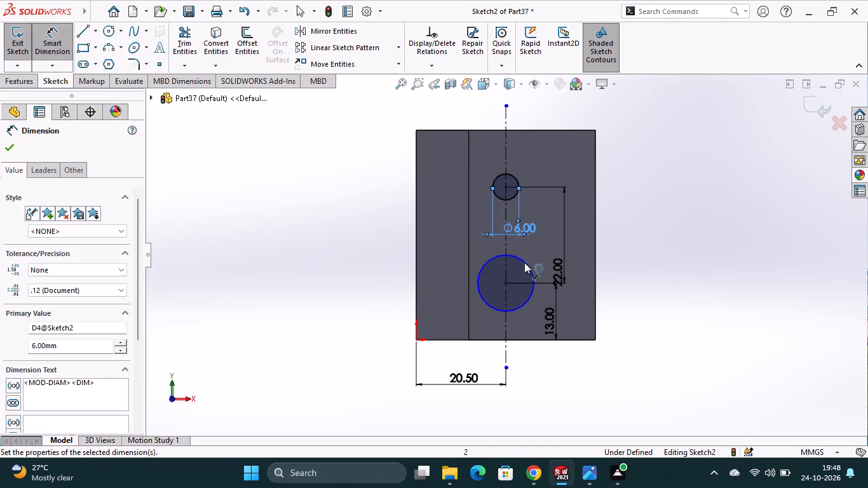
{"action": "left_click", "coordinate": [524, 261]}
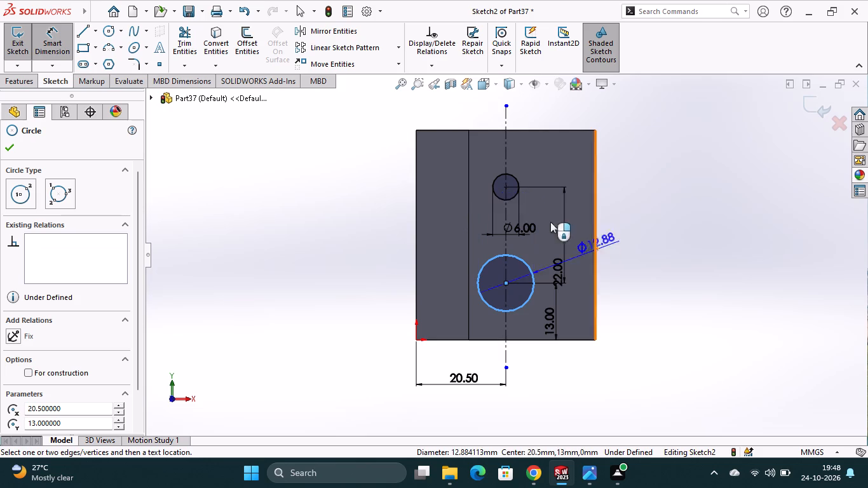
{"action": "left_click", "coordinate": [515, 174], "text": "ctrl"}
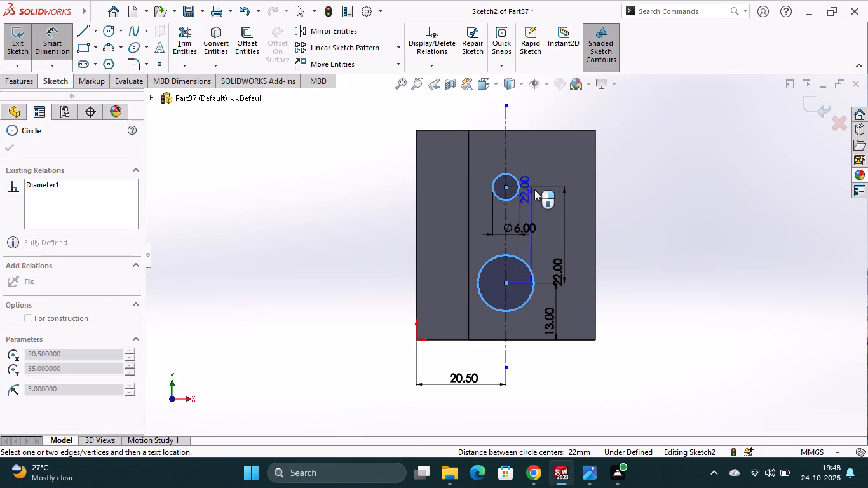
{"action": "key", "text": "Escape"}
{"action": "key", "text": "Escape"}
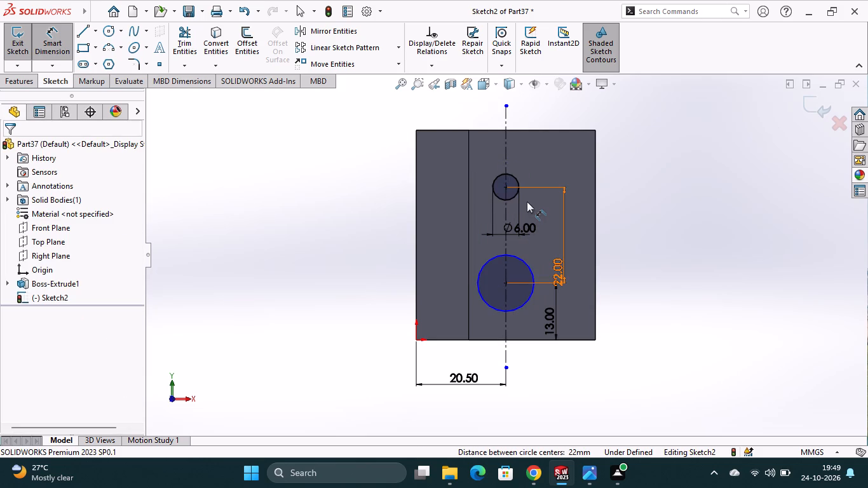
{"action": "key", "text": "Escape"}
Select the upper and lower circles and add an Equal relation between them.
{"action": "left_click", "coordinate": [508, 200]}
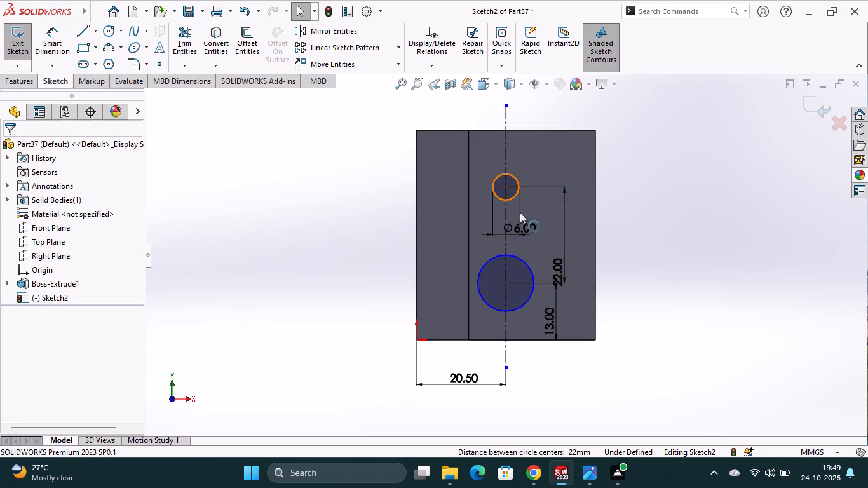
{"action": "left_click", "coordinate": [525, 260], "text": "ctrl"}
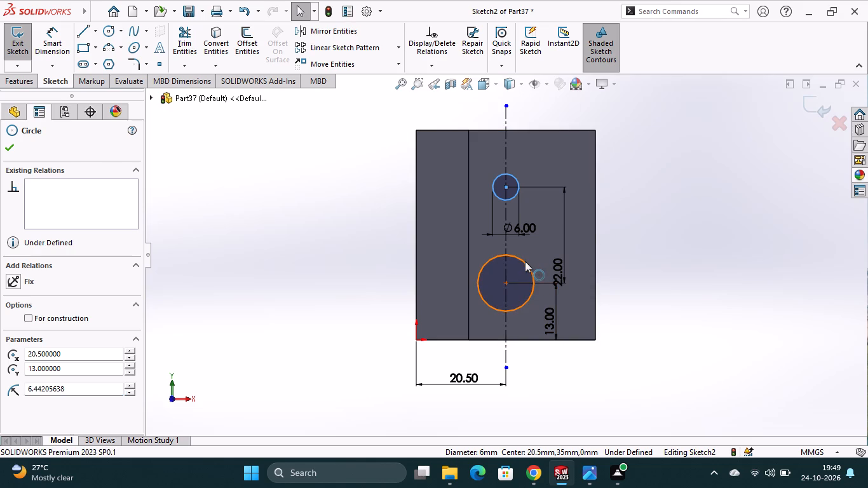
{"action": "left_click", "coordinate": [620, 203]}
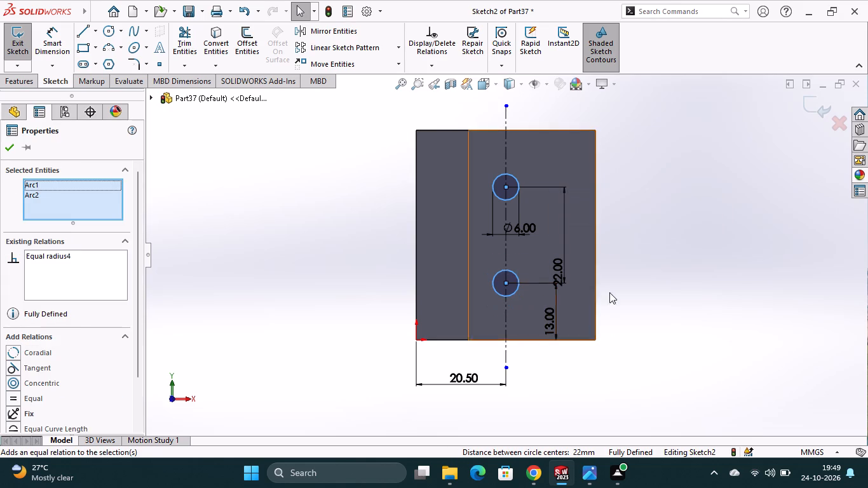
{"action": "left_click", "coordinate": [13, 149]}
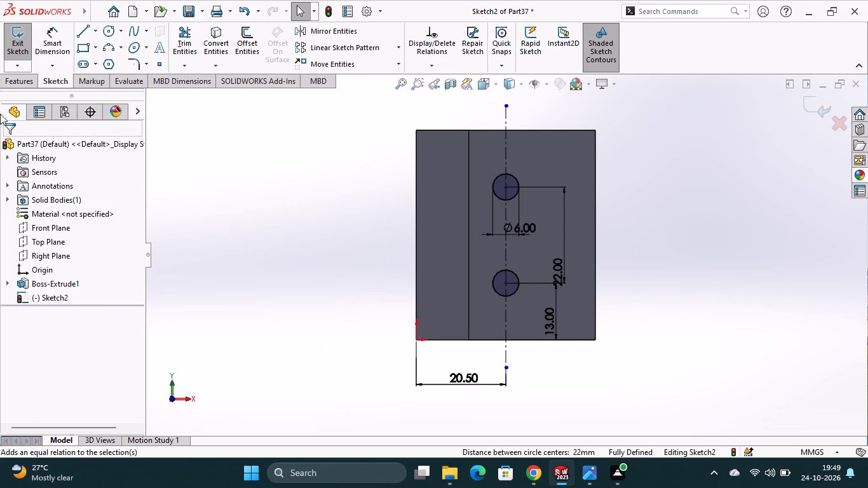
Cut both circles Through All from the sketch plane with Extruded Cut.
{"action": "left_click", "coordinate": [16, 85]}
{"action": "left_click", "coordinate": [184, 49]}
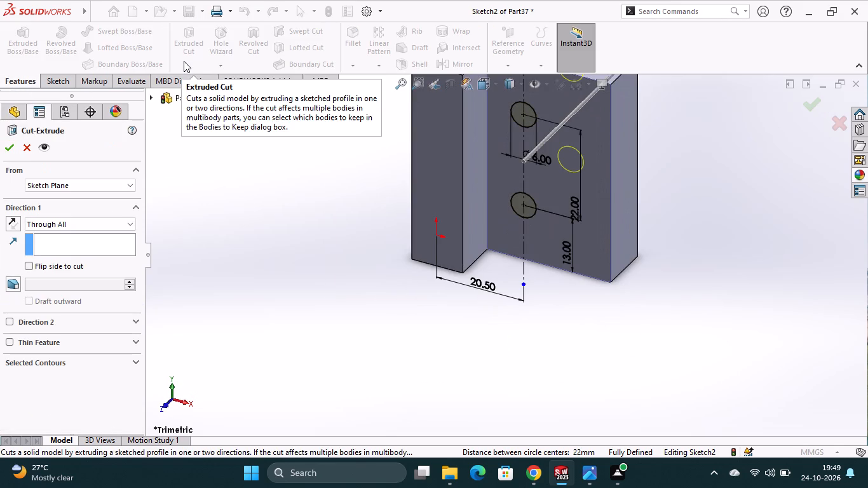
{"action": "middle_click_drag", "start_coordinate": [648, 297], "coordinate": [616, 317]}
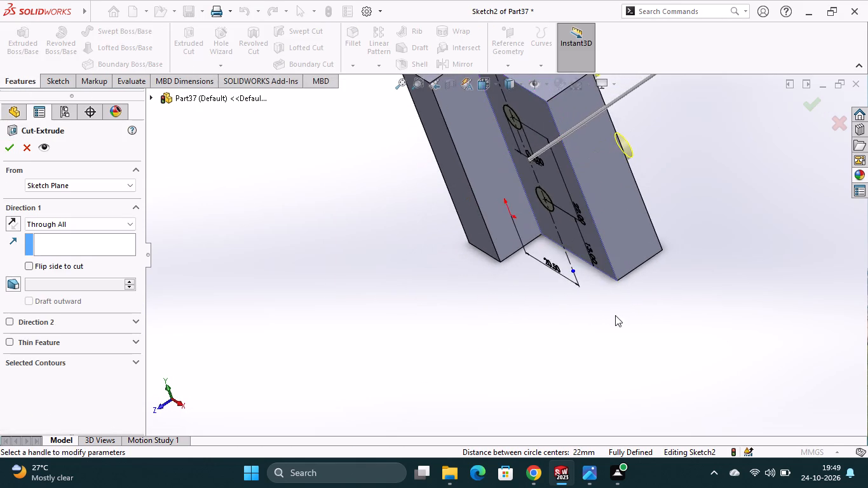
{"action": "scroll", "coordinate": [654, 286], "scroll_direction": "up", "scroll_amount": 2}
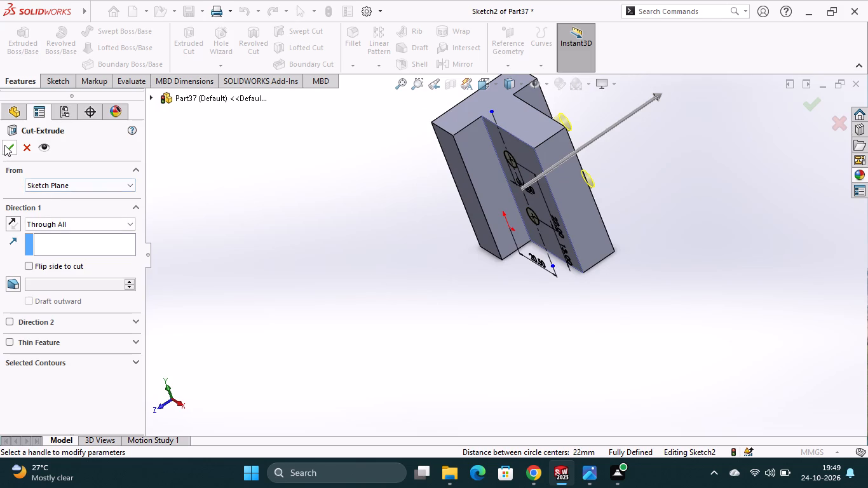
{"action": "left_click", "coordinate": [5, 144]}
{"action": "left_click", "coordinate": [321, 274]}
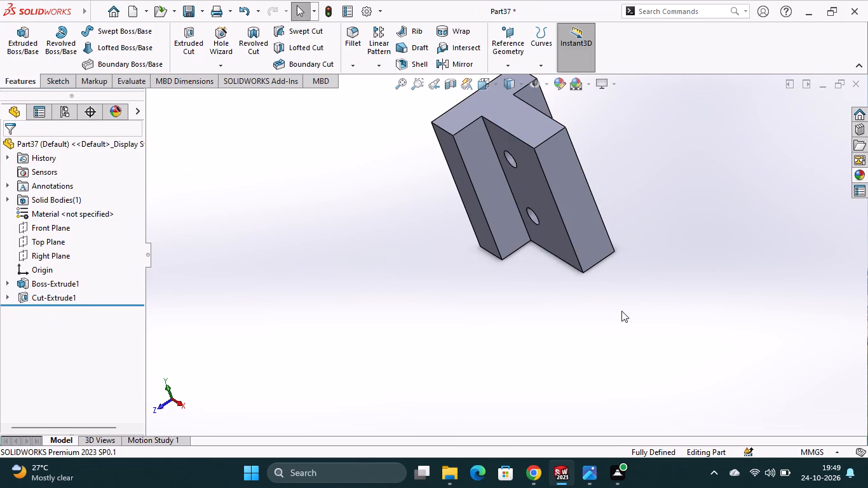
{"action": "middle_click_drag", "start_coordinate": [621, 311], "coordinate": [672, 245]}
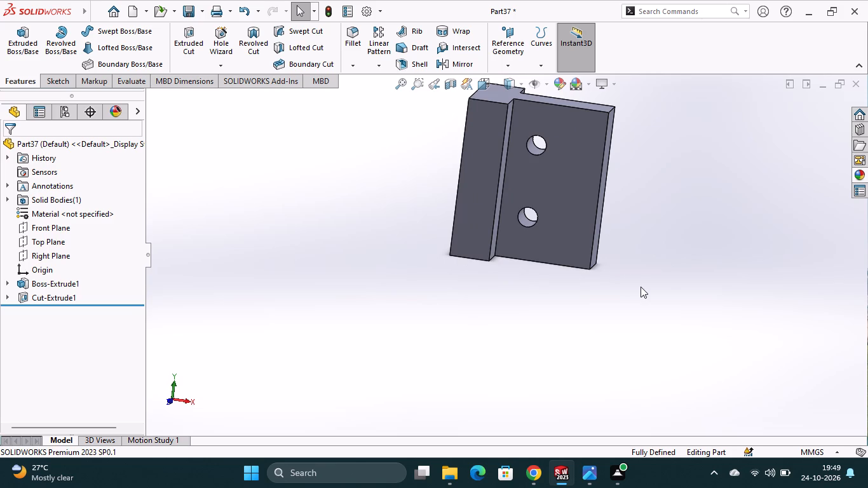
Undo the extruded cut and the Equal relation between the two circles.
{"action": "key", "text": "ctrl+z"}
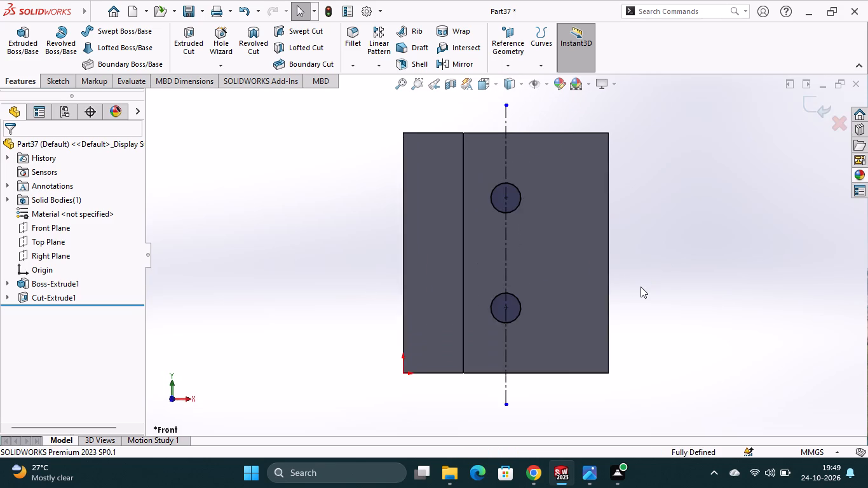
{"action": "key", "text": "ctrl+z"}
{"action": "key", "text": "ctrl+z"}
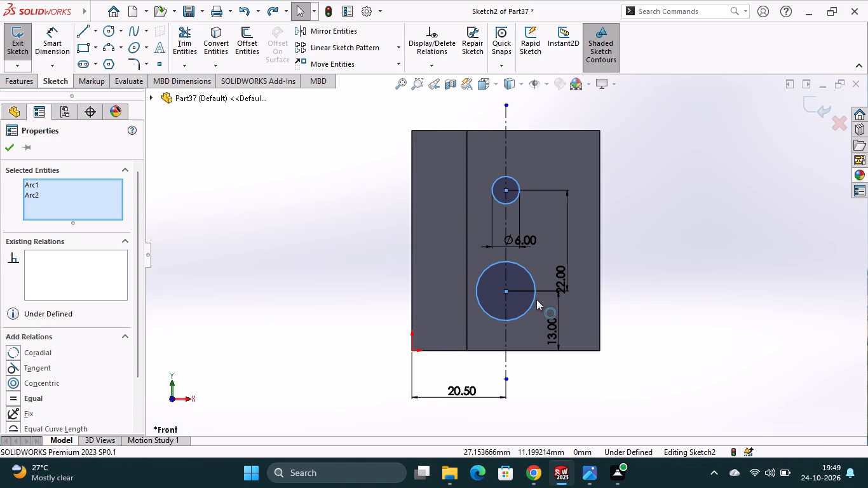
Apply an Equal relation to the two selected circles.
{"action": "left_click", "coordinate": [22, 393]}
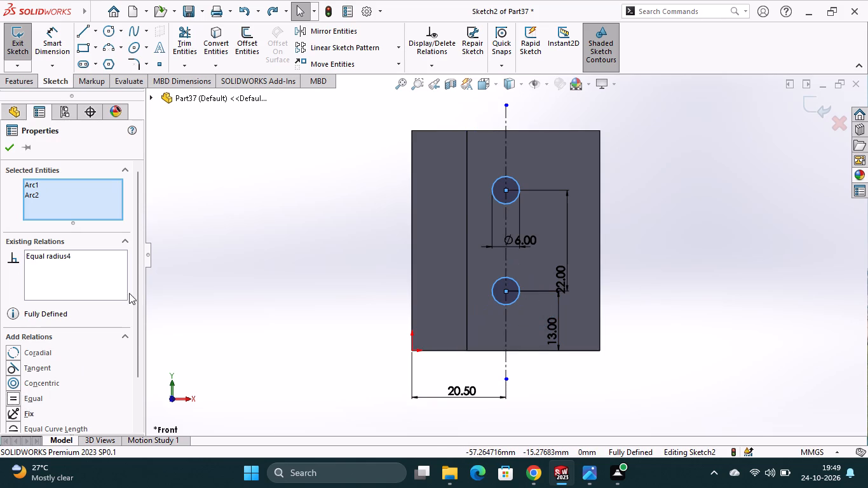
{"action": "left_click", "coordinate": [10, 152]}
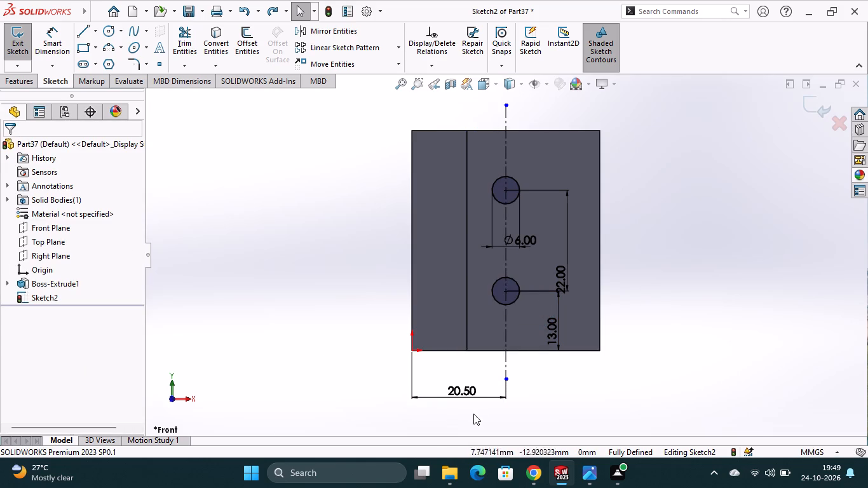
Set the horizontal distance from the origin to the vertical centerline to 25 mm.
{"action": "double_click", "coordinate": [467, 389]}
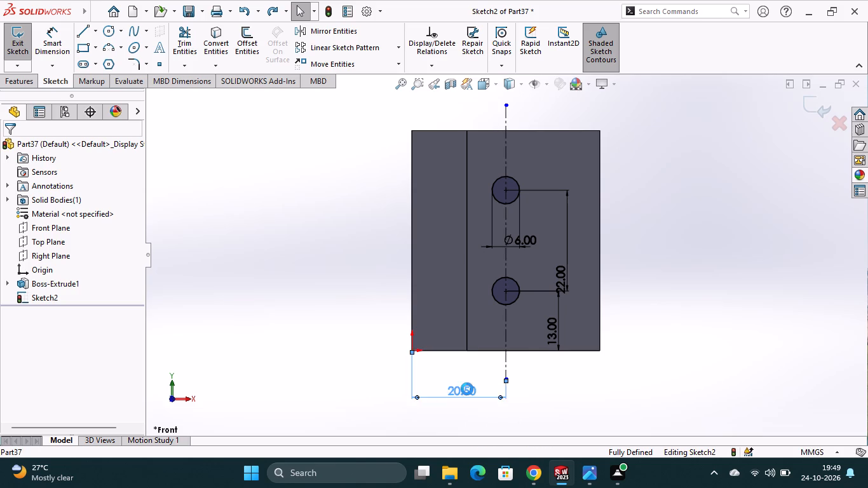
{"action": "type", "text": "25"}
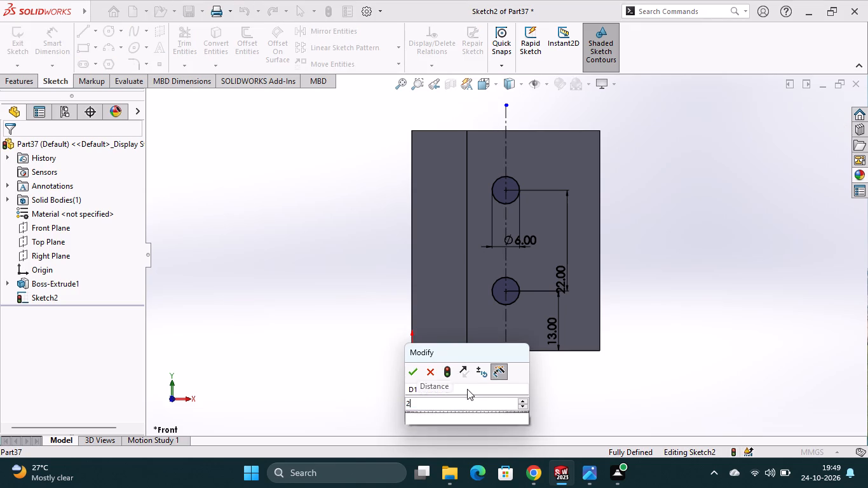
{"action": "key", "text": "Return"}
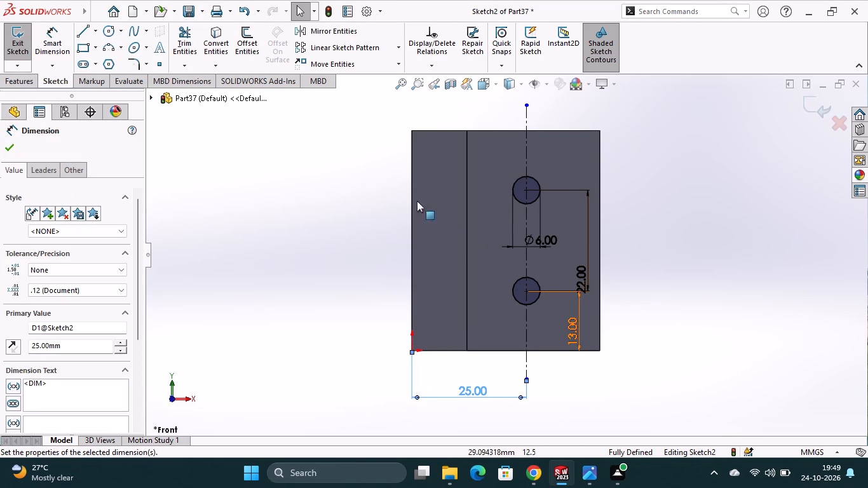
{"action": "left_click", "coordinate": [7, 150]}
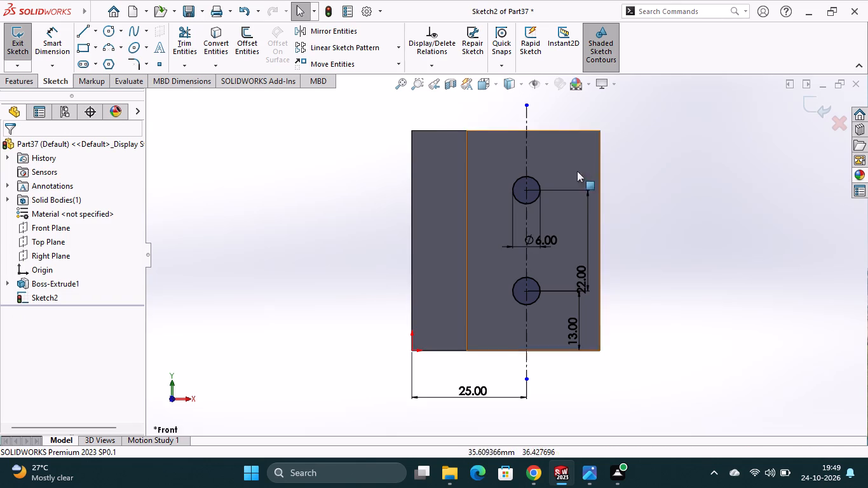
Cut both 6 mm circles Through All from the sketch plane with Extruded Cut.
{"action": "left_click", "coordinate": [20, 83]}
{"action": "left_click", "coordinate": [190, 57]}
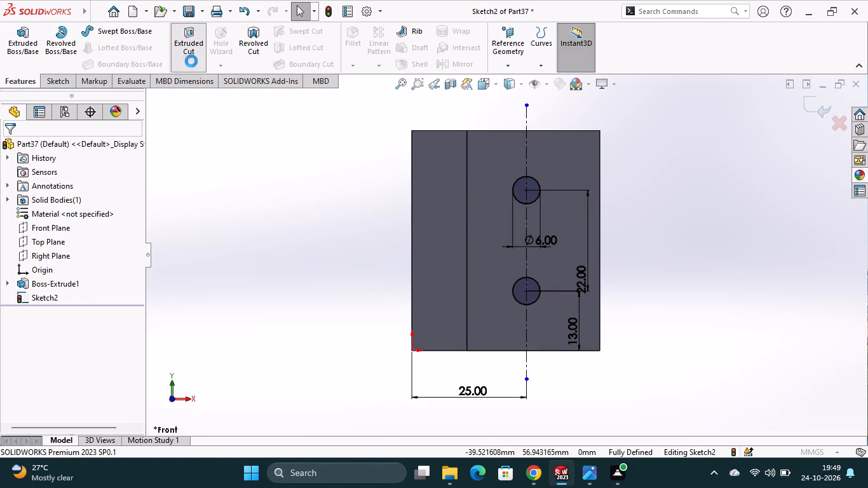
{"action": "middle_click_drag", "start_coordinate": [658, 254], "coordinate": [597, 311]}
{"action": "left_click", "coordinate": [10, 146]}
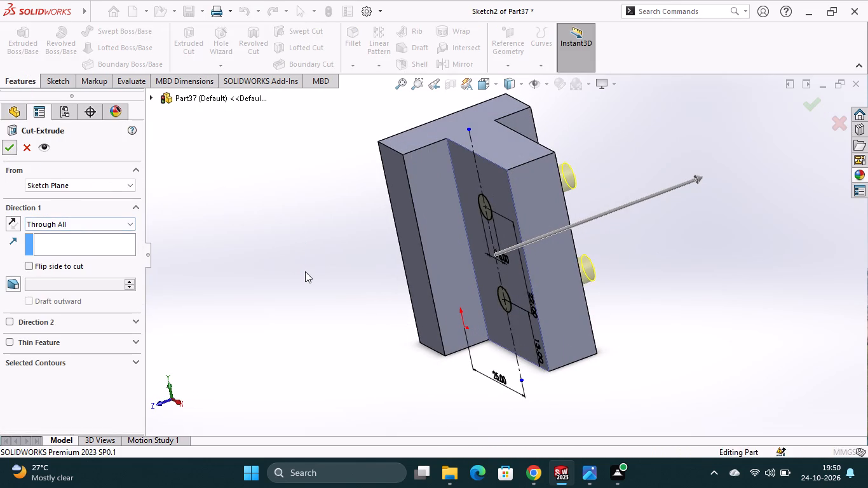
{"action": "left_click", "coordinate": [306, 271]}
Examine the two holes in the T-shaped part and show the model in isometric view.
{"action": "middle_click_drag", "start_coordinate": [648, 314], "coordinate": [700, 265]}
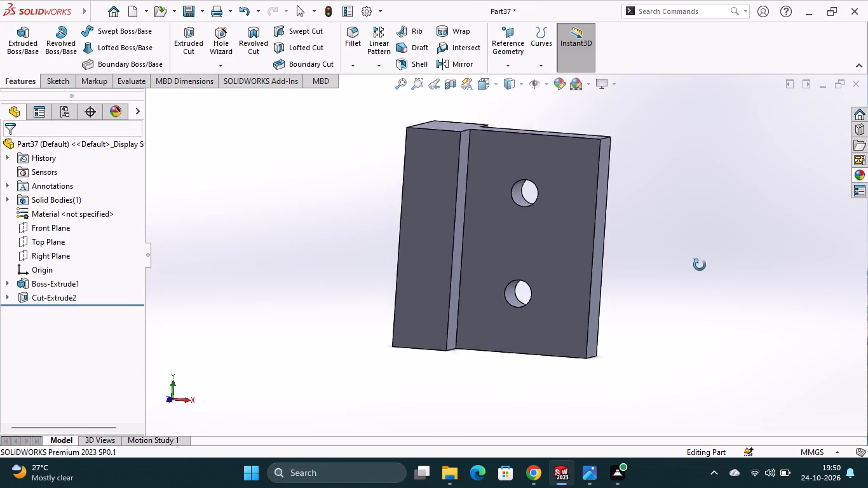
{"action": "middle_click_drag", "start_coordinate": [700, 265], "coordinate": [726, 259]}
{"action": "scroll", "coordinate": [649, 261], "scroll_direction": "up", "scroll_amount": 2}
{"action": "middle_click_drag", "start_coordinate": [639, 269], "coordinate": [615, 275]}
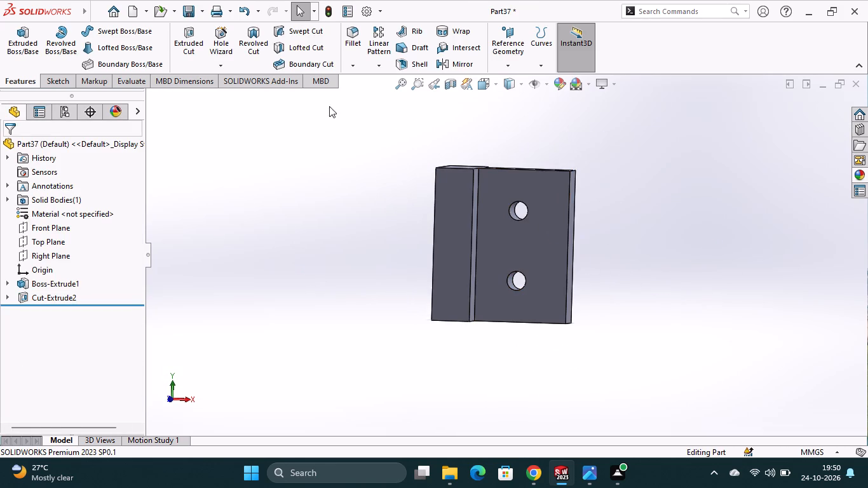
{"action": "left_click", "coordinate": [496, 85]}
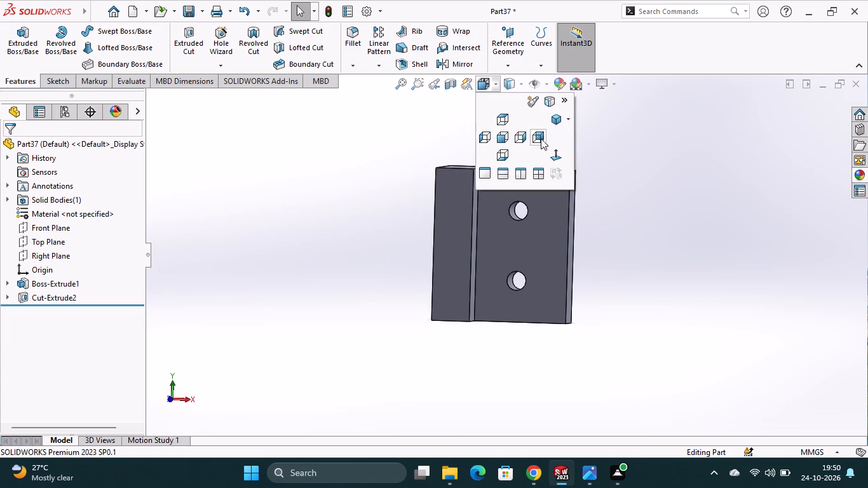
{"action": "left_click", "coordinate": [555, 122]}
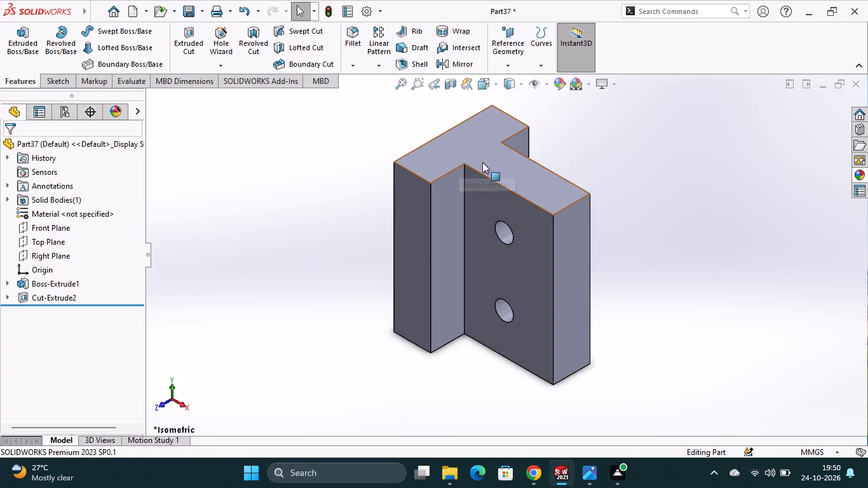
Start a new sketch on the narrow end face of the T-shaped part's flange.
{"action": "scroll", "coordinate": [483, 162], "scroll_direction": "up", "scroll_amount": 1}
{"action": "left_click", "coordinate": [426, 241]}
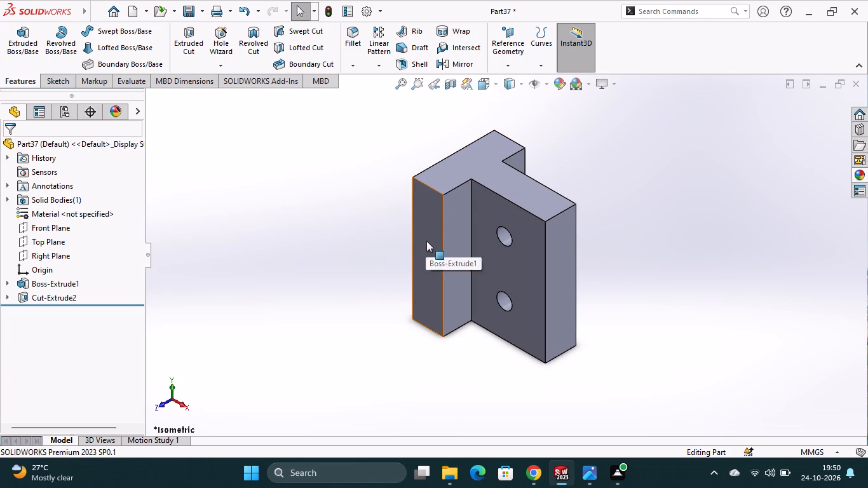
{"action": "left_click", "coordinate": [479, 206]}
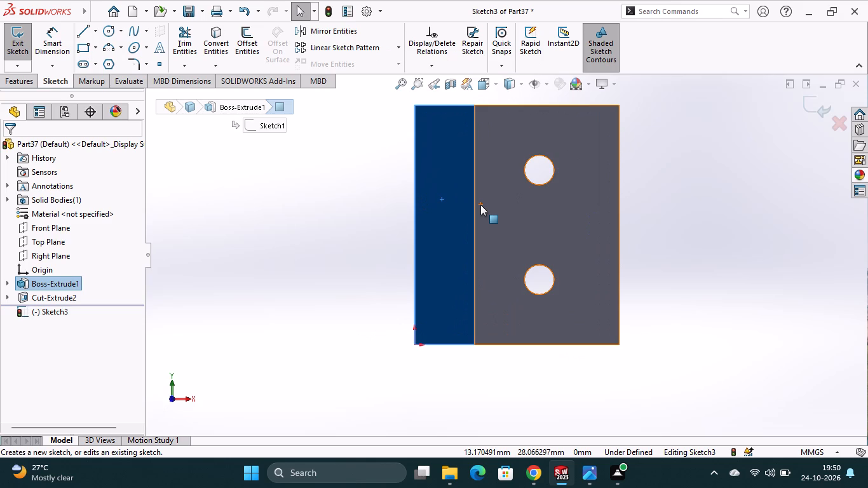
Sketch connected lines from the flange's top outer corner: about 25 mm sloping down, a horizontal run, about 36 mm down, and about 94 mm back to the origin.
{"action": "scroll", "coordinate": [438, 266], "scroll_direction": "up", "scroll_amount": 1}
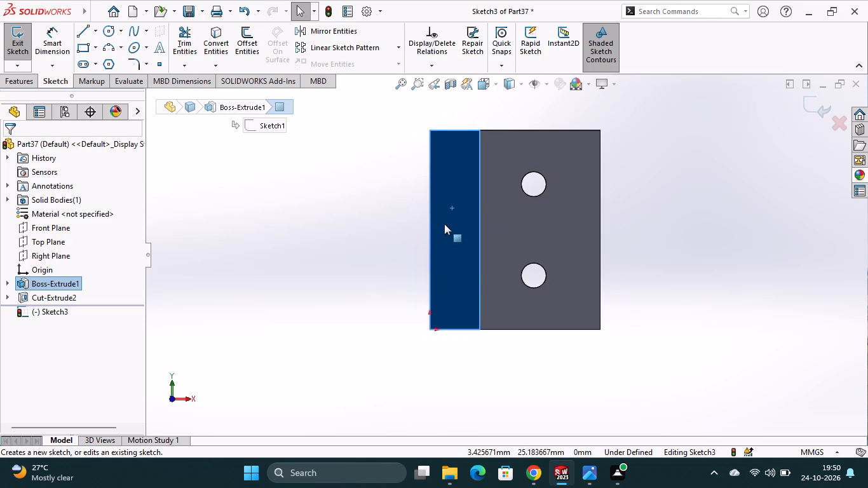
{"action": "left_click", "coordinate": [83, 25]}
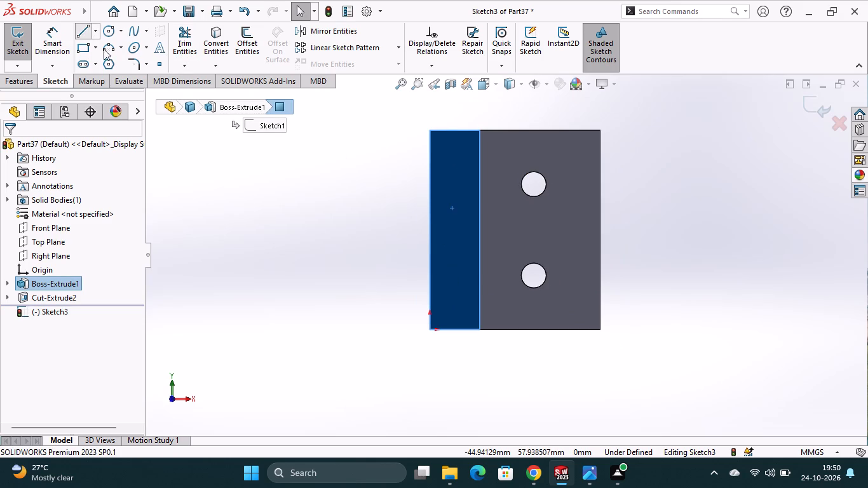
{"action": "left_click", "coordinate": [428, 129]}
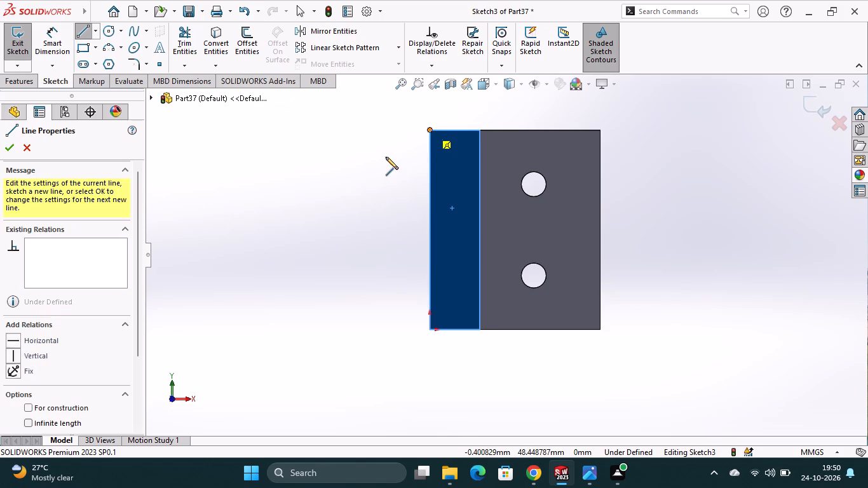
{"action": "left_click", "coordinate": [337, 179]}
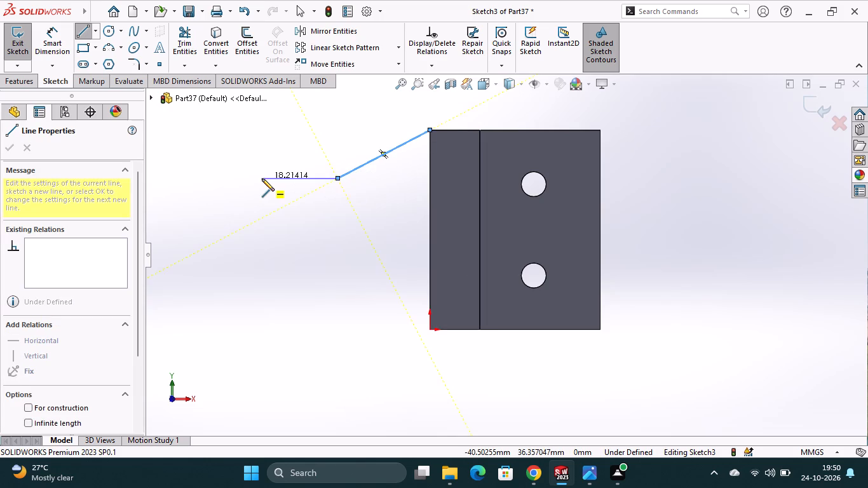
{"action": "scroll", "coordinate": [262, 179], "scroll_direction": "up", "scroll_amount": 2}
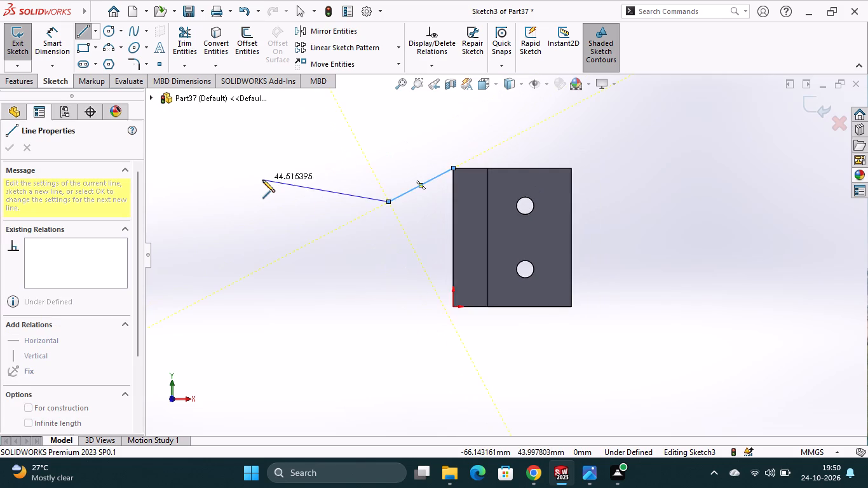
{"action": "left_click", "coordinate": [181, 202]}
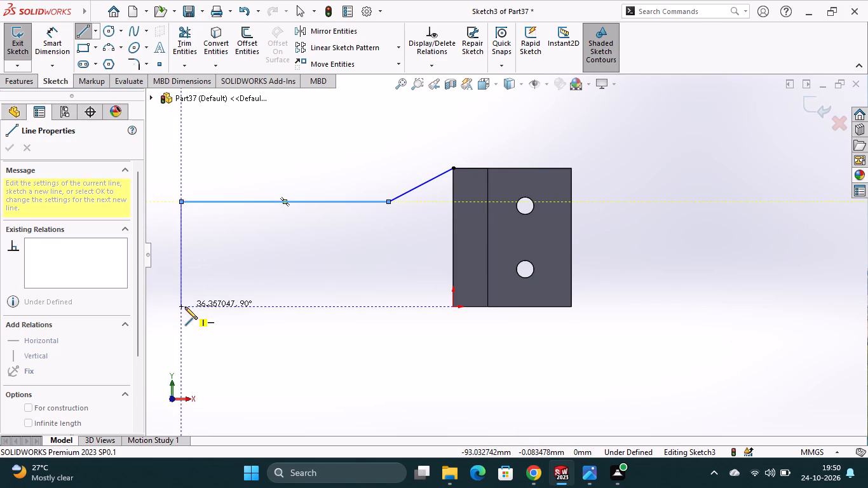
{"action": "left_click", "coordinate": [185, 307]}
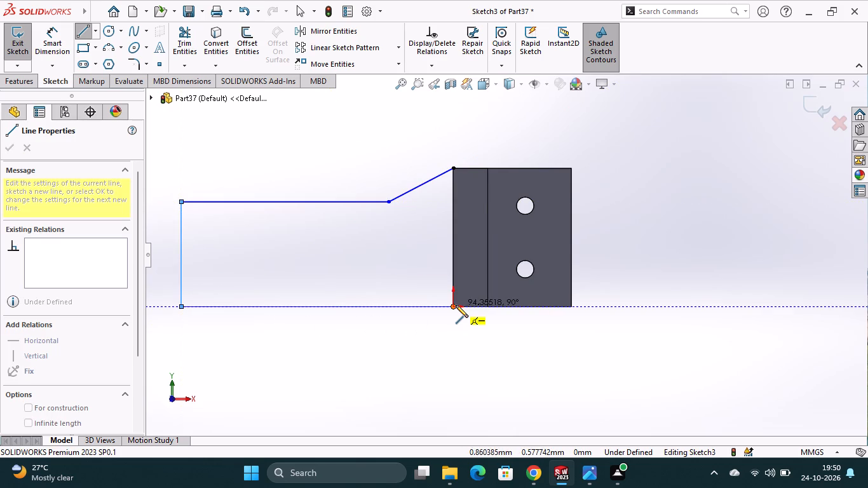
{"action": "left_click", "coordinate": [456, 305]}
{"action": "key", "text": "Escape"}
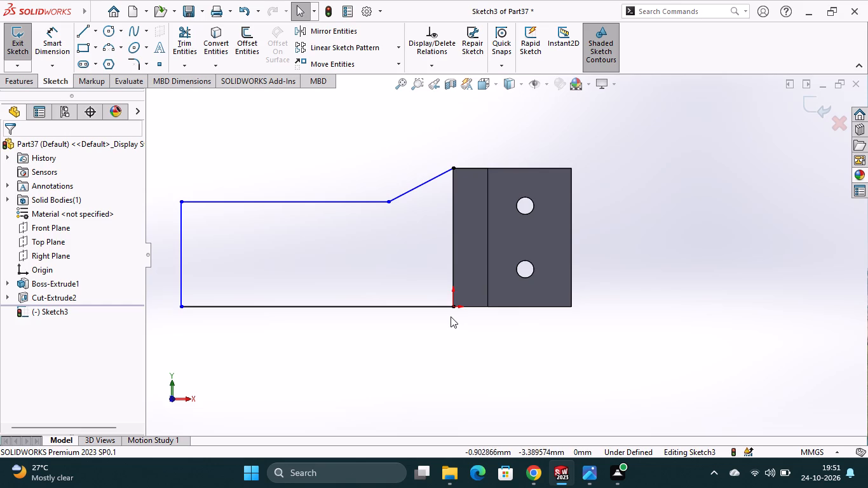
Dimension the bottom horizontal line of the arm profile to 80 mm.
{"action": "left_click", "coordinate": [49, 43]}
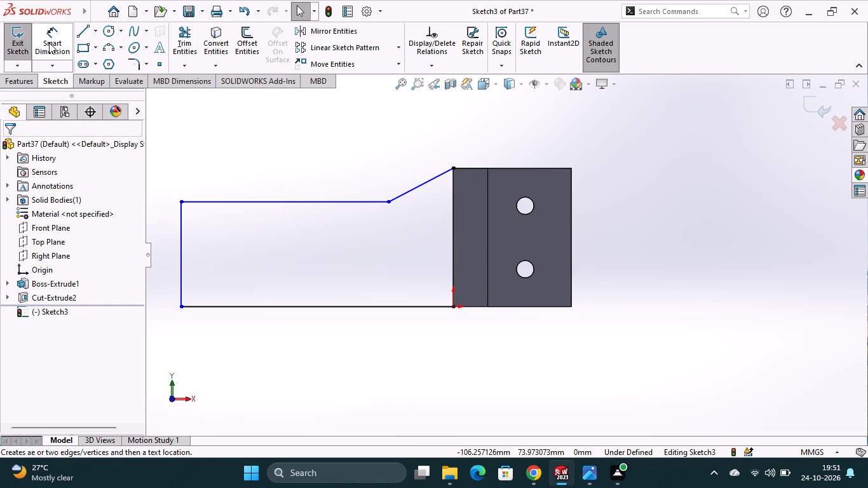
{"action": "left_click", "coordinate": [360, 308]}
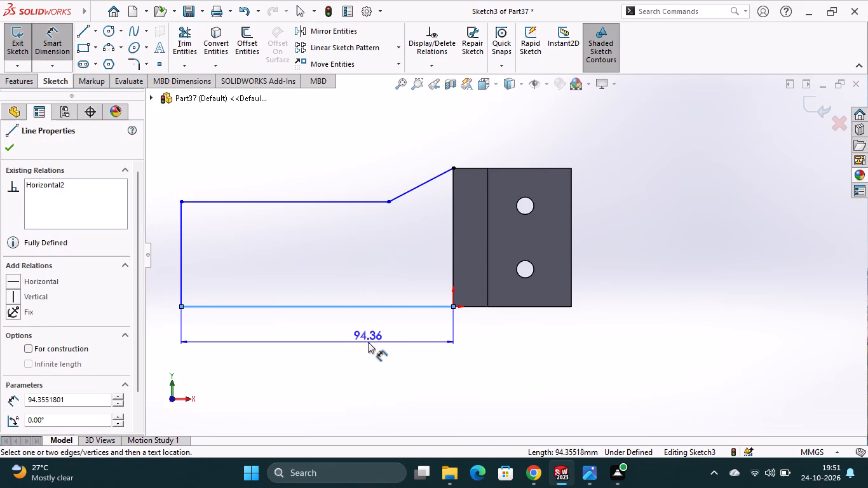
{"action": "left_click", "coordinate": [368, 342]}
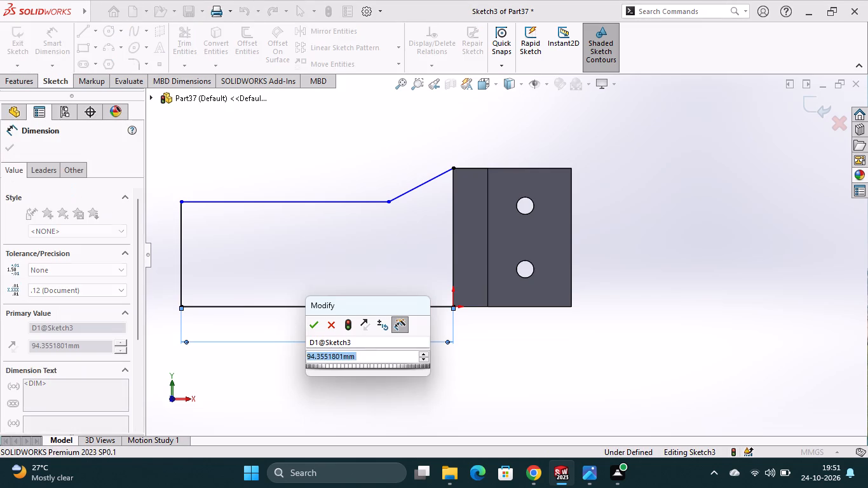
{"action": "key", "text": "1"}
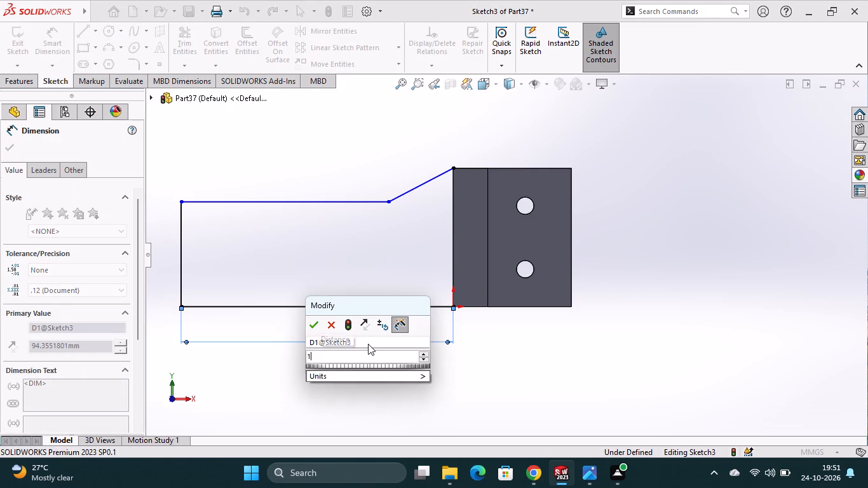
{"action": "type", "text": "21"}
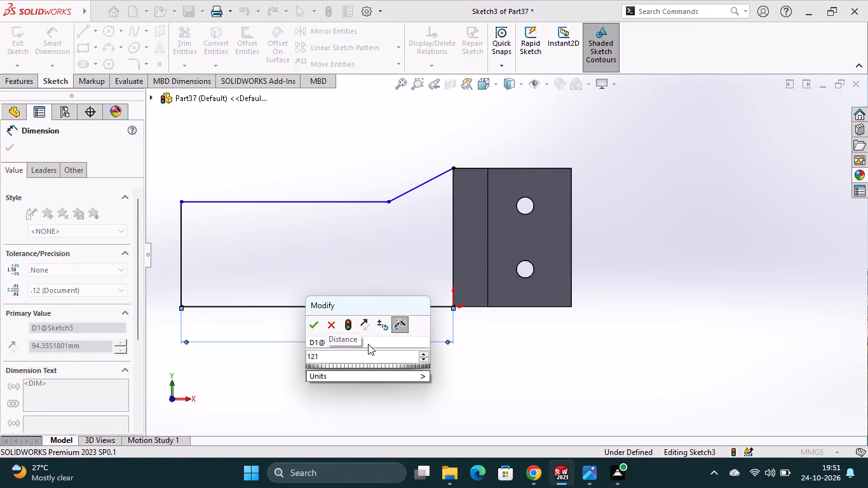
{"action": "key", "text": "minus"}
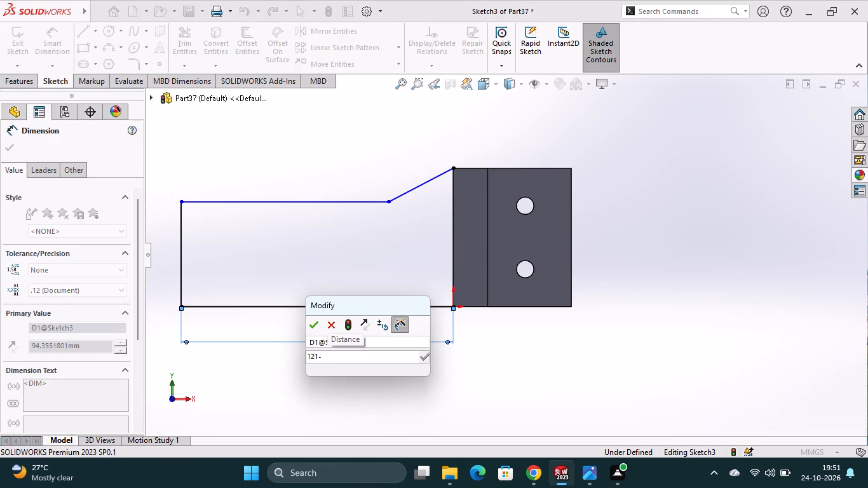
{"action": "key", "text": "2"}
{"action": "type", "text": "9-12"}
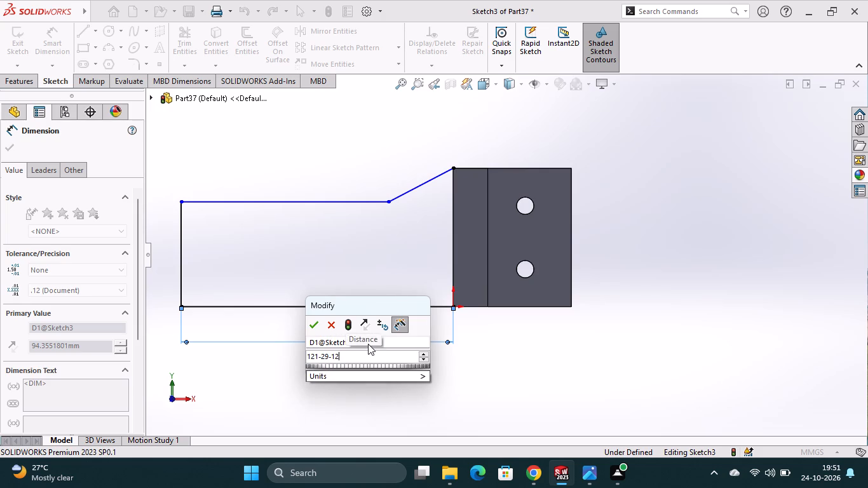
{"action": "key", "text": "Return"}
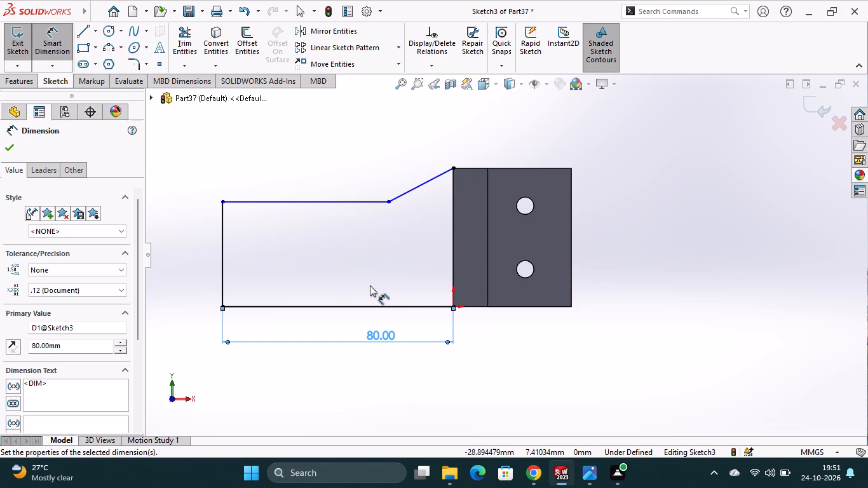
Set the angle between the sloped line and the flange's vertical inner edge to 30 degrees.
{"action": "scroll", "coordinate": [370, 285], "scroll_direction": "up", "scroll_amount": 1}
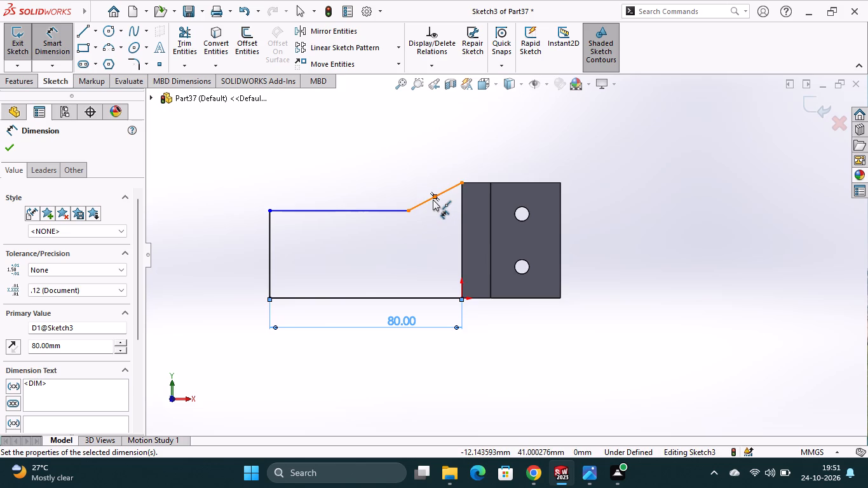
{"action": "left_click", "coordinate": [426, 204]}
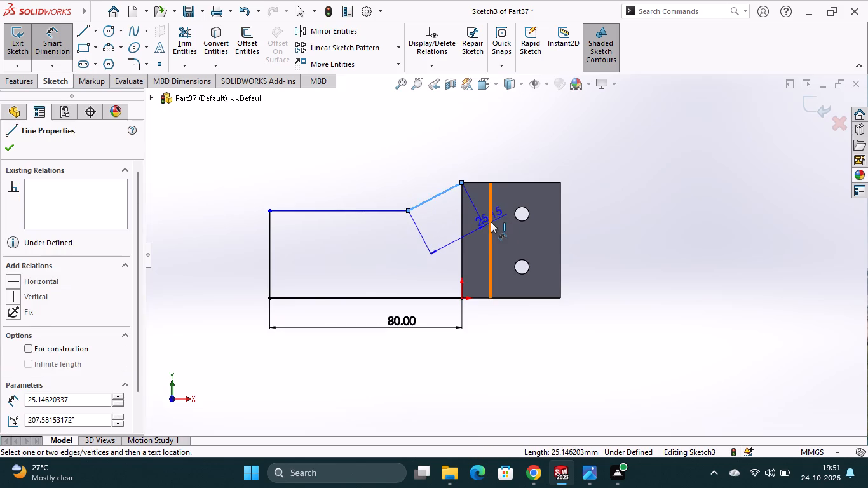
{"action": "left_click", "coordinate": [491, 222]}
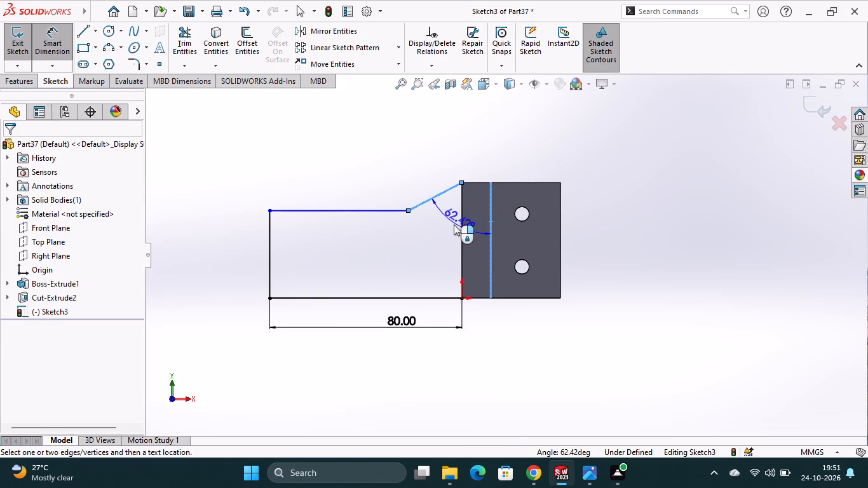
{"action": "left_click", "coordinate": [453, 224]}
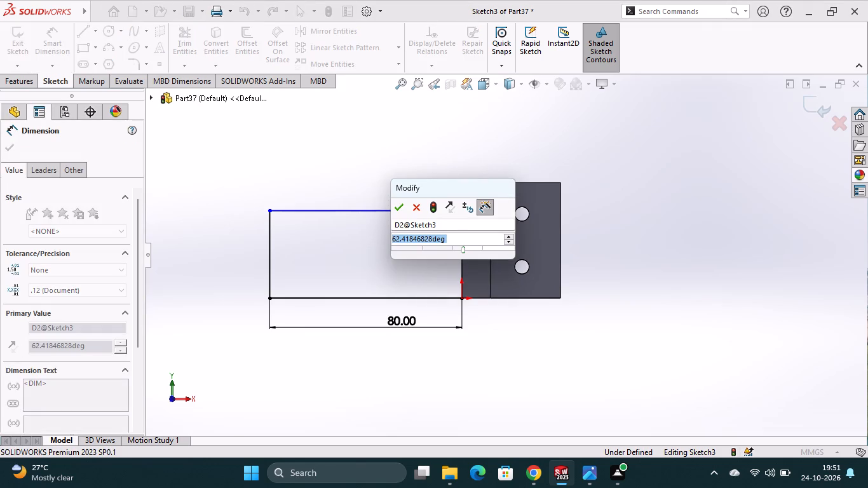
{"action": "type", "text": "30"}
{"action": "key", "text": "Return"}
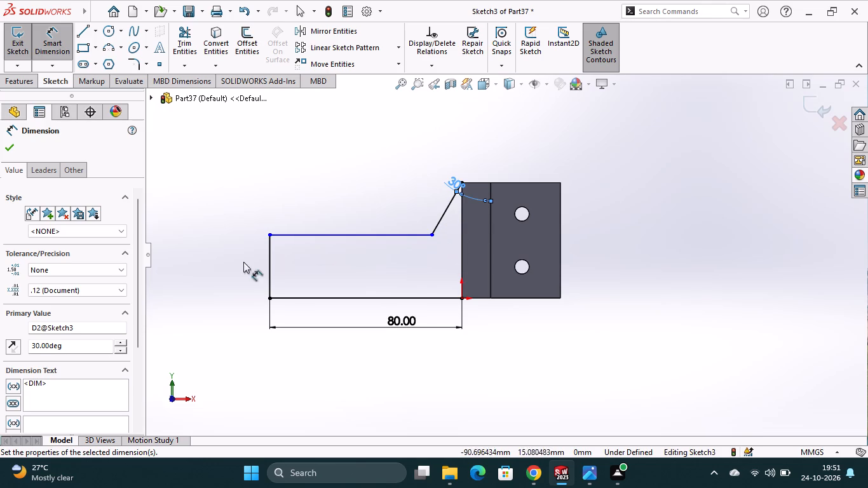
Dimension the vertical end line of the arm profile to 29 mm.
{"action": "left_click", "coordinate": [269, 264]}
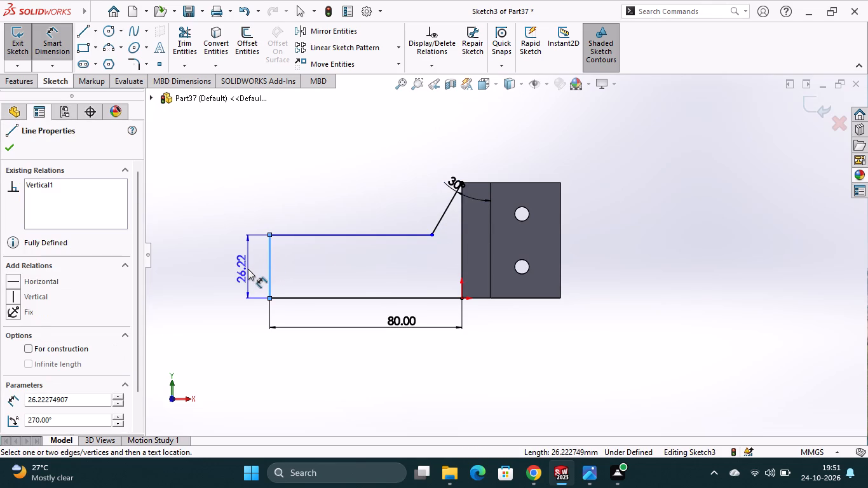
{"action": "left_click", "coordinate": [248, 269]}
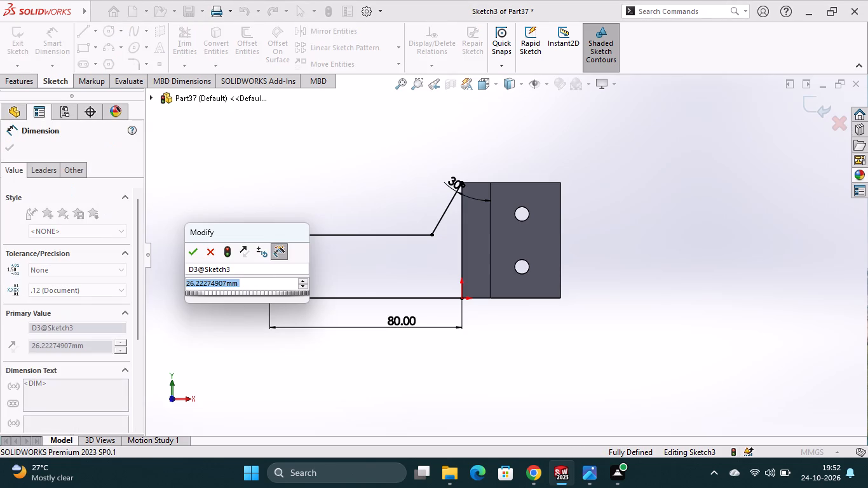
{"action": "type", "text": "29"}
{"action": "key", "text": "Return"}
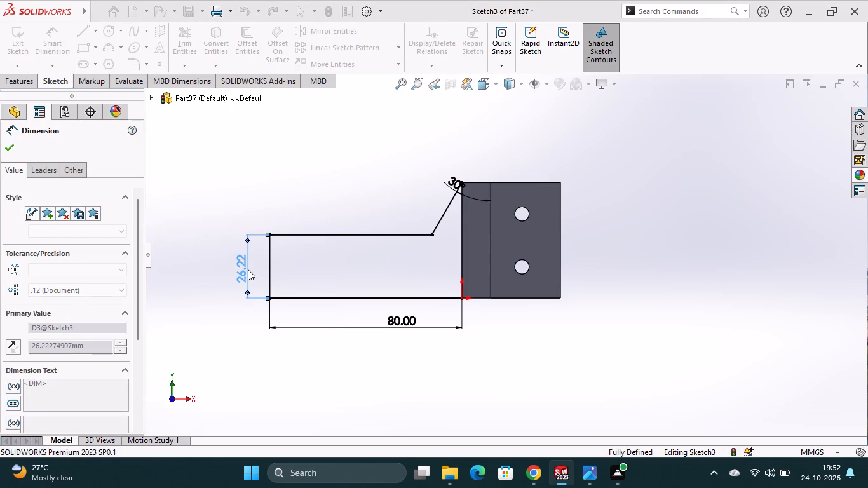
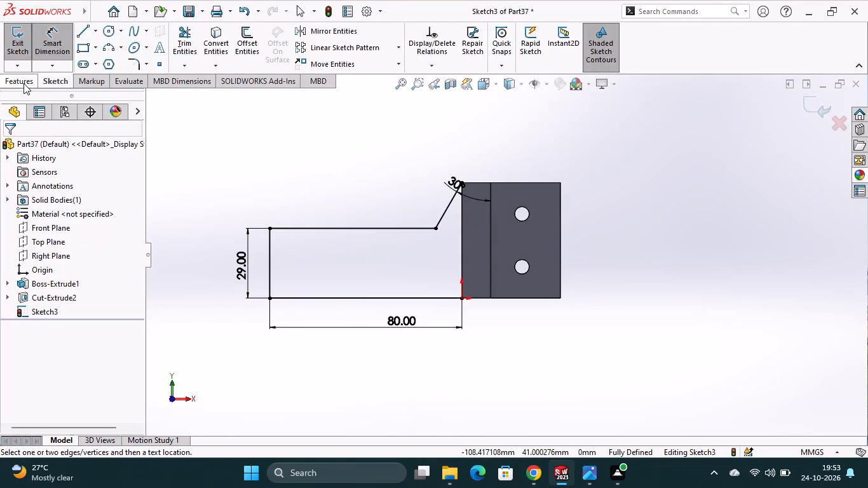
Close the arm profile with a vertical line from the origin up to the flange's top outer corner.
{"action": "left_click", "coordinate": [15, 50]}
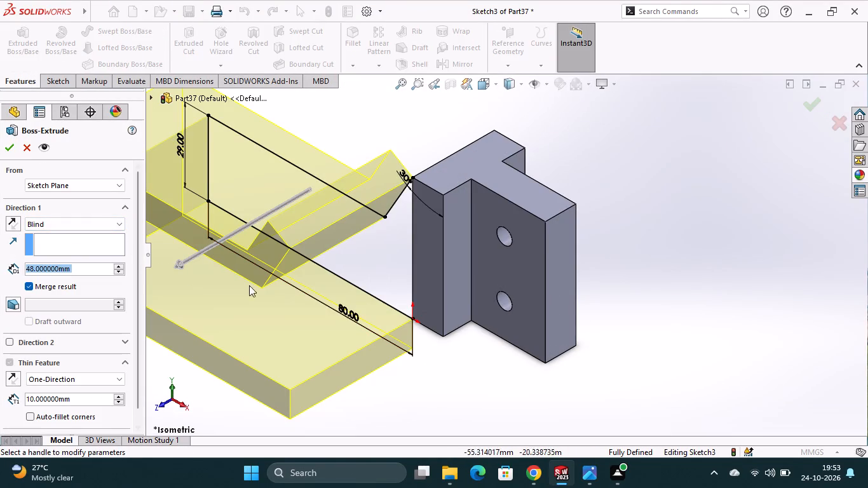
{"action": "left_click", "coordinate": [27, 151]}
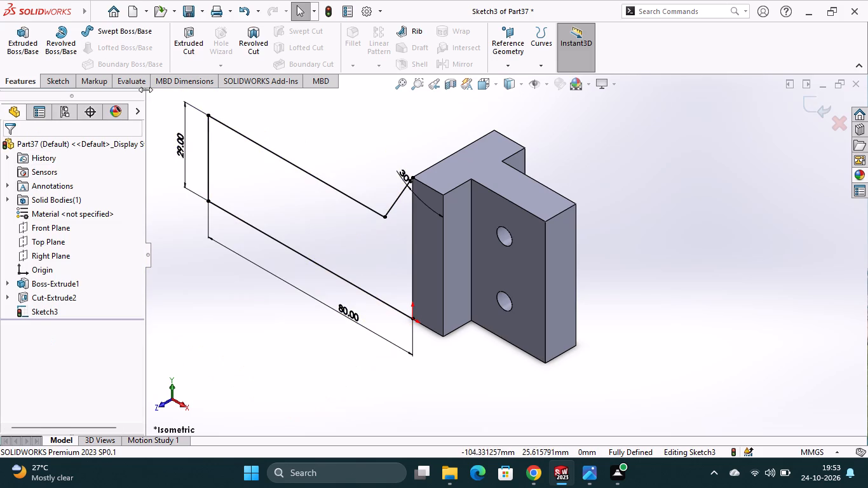
{"action": "left_click", "coordinate": [55, 84]}
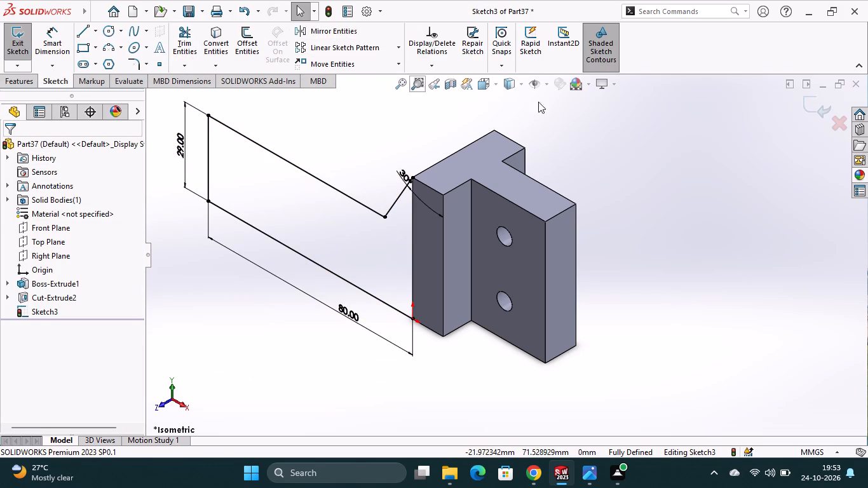
{"action": "left_click", "coordinate": [496, 89]}
{"action": "left_click", "coordinate": [553, 159]}
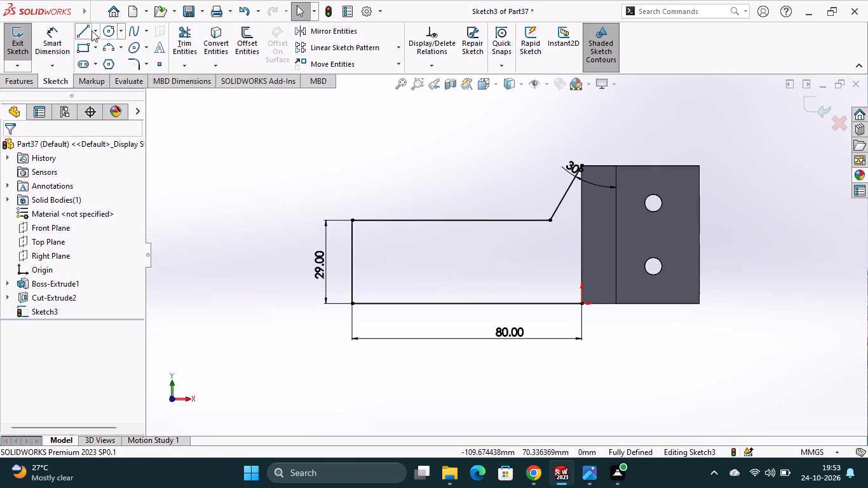
{"action": "left_click", "coordinate": [84, 29]}
{"action": "left_click", "coordinate": [581, 305]}
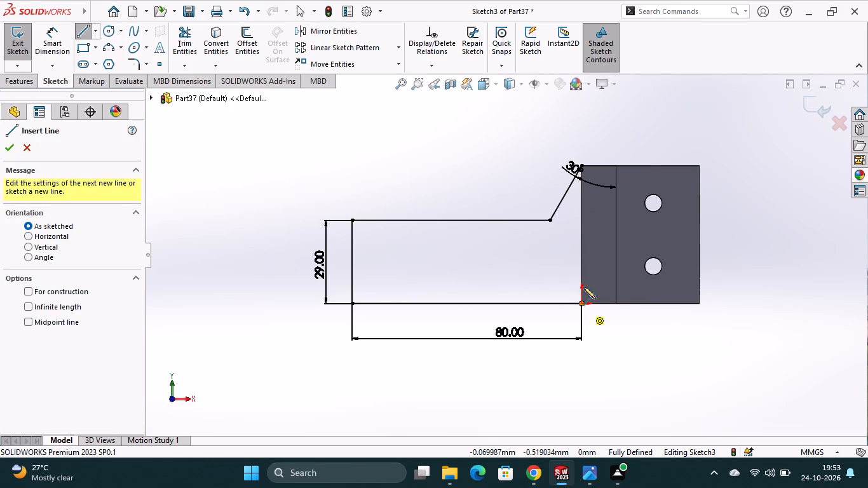
{"action": "left_click", "coordinate": [581, 166]}
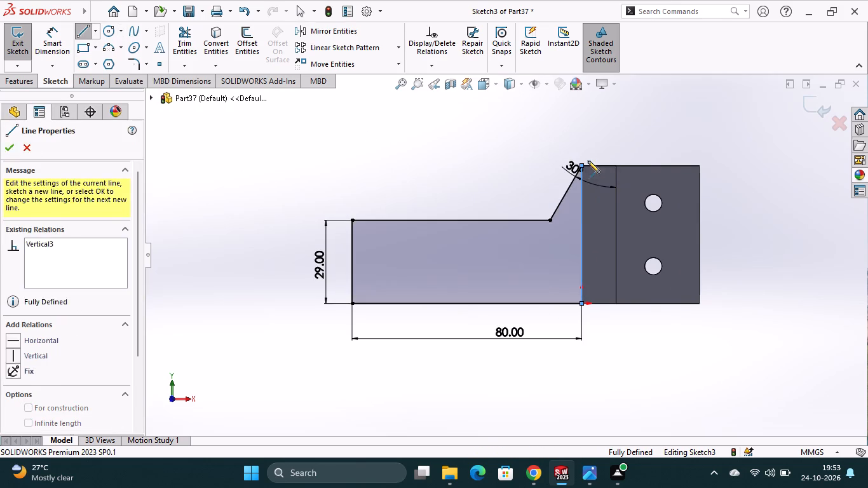
{"action": "key", "text": "Escape"}
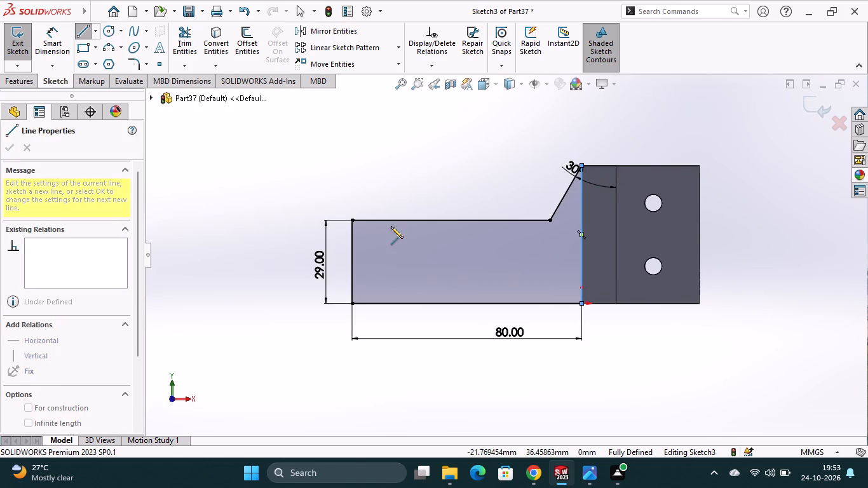
Extrude the closed arm profile as a 32 mm blind boss in the reversed direction, running back along the flange's width.
{"action": "left_click", "coordinate": [32, 85]}
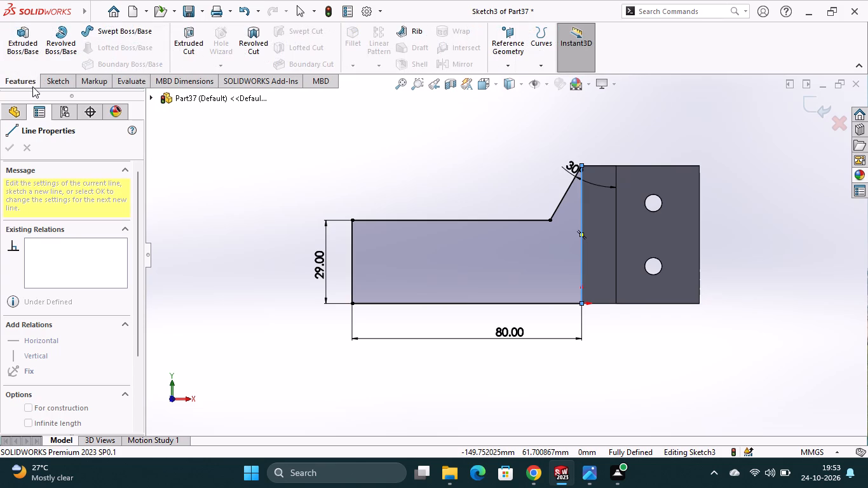
{"action": "left_click", "coordinate": [32, 51]}
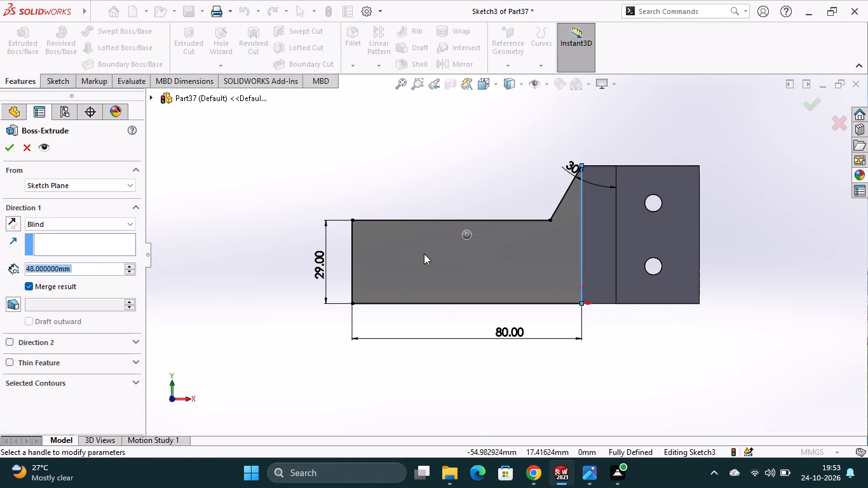
{"action": "left_click", "coordinate": [423, 254]}
{"action": "middle_click_drag", "start_coordinate": [740, 302], "coordinate": [708, 335]}
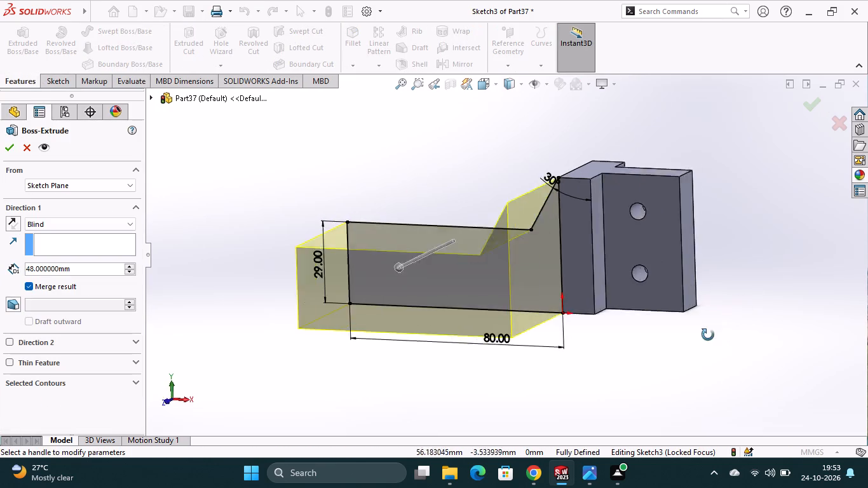
{"action": "middle_click_drag", "start_coordinate": [708, 335], "coordinate": [655, 367]}
{"action": "left_click", "coordinate": [13, 218]}
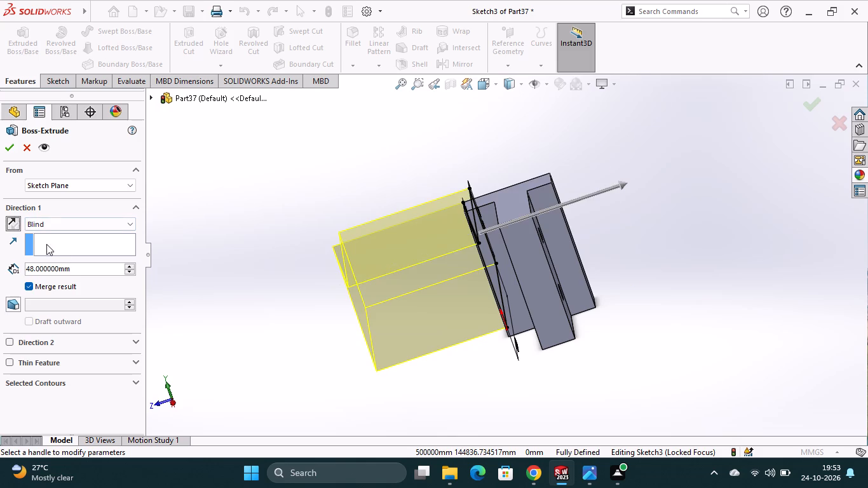
{"action": "left_click_drag", "start_coordinate": [84, 266], "coordinate": [24, 268]}
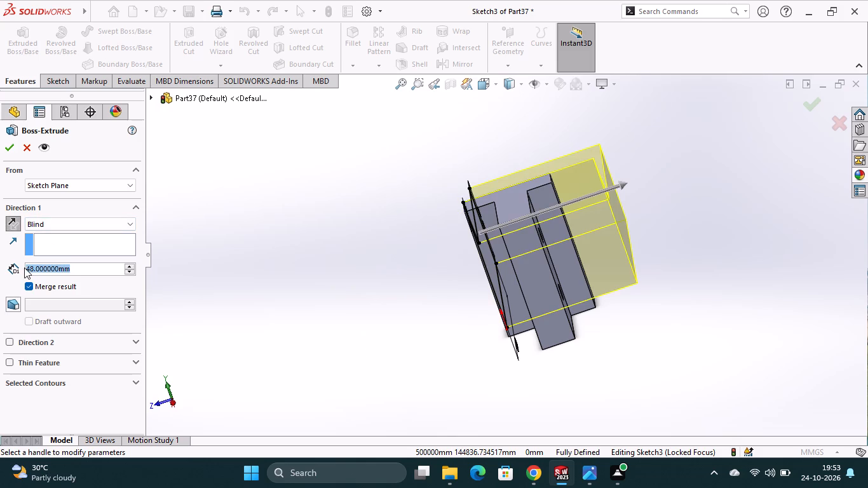
{"action": "type", "text": "32"}
{"action": "key", "text": "Return"}
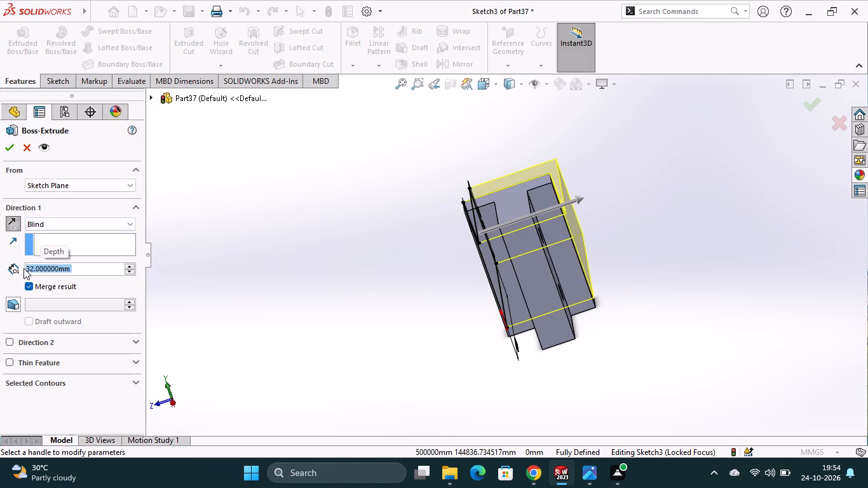
{"action": "left_click", "coordinate": [15, 144]}
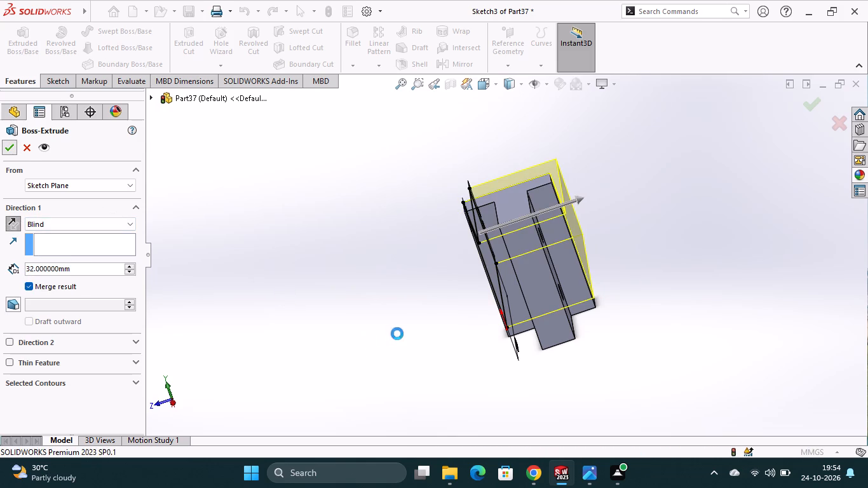
{"action": "left_click", "coordinate": [397, 334]}
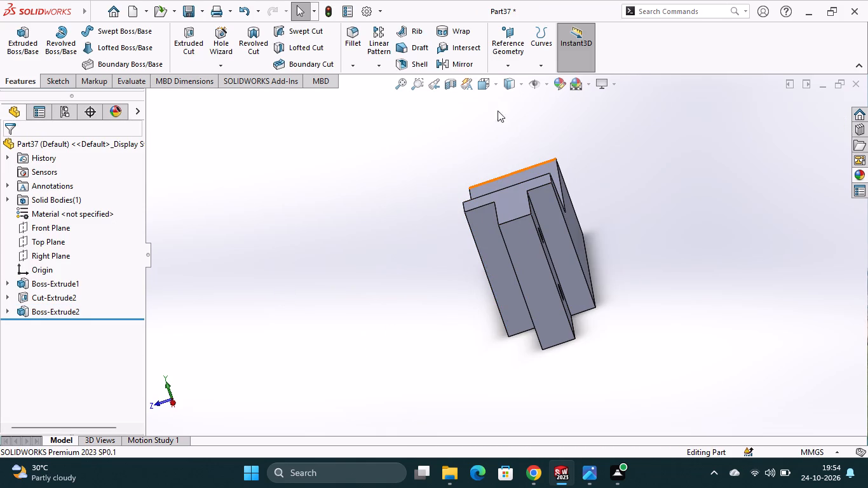
Start a sketch on the arm's front side face and draw a vertical centerline about 69 mm long up from its bottom edge.
{"action": "left_click", "coordinate": [496, 86]}
{"action": "left_click", "coordinate": [553, 152]}
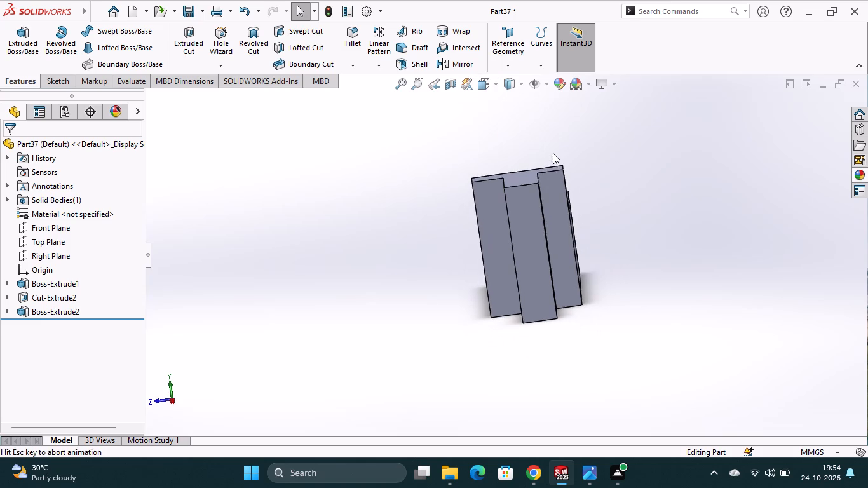
{"action": "left_click", "coordinate": [498, 88]}
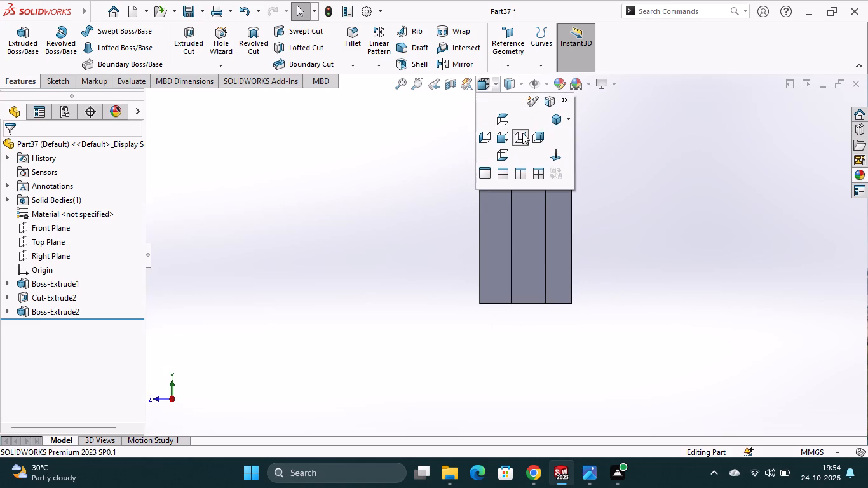
{"action": "left_click", "coordinate": [556, 122]}
{"action": "left_click", "coordinate": [372, 314]}
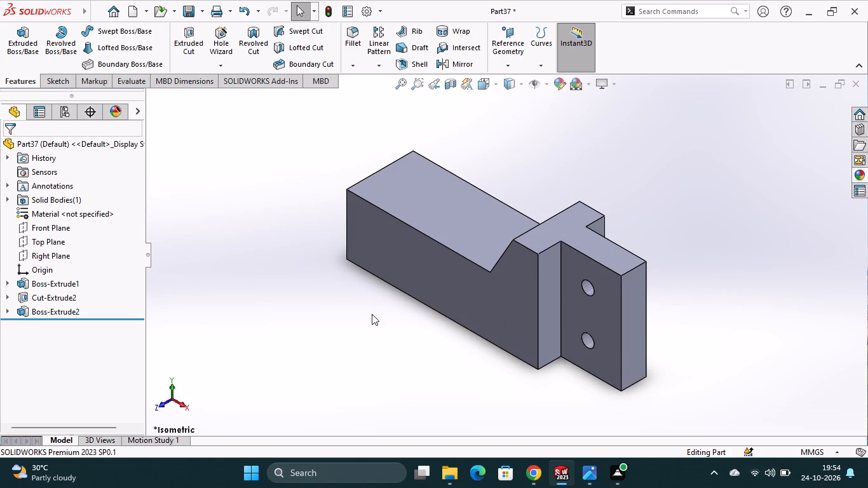
{"action": "left_click", "coordinate": [372, 245]}
{"action": "left_click", "coordinate": [433, 207]}
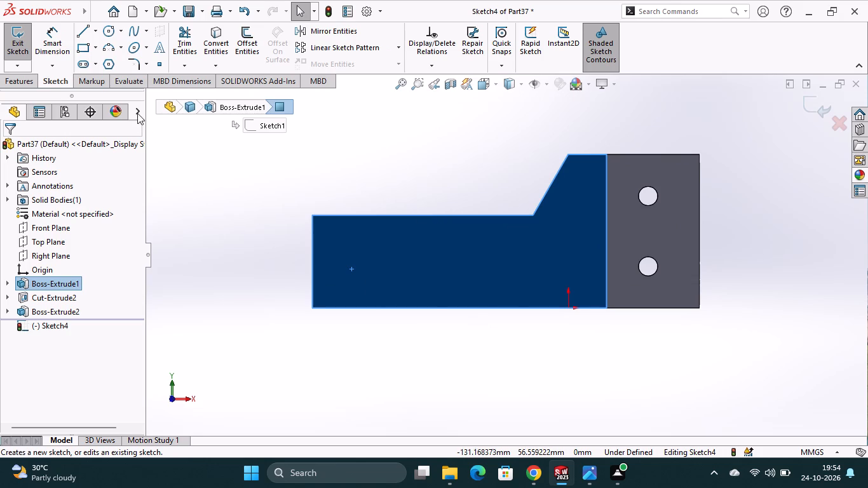
{"action": "left_click", "coordinate": [95, 37]}
{"action": "left_click", "coordinate": [95, 60]}
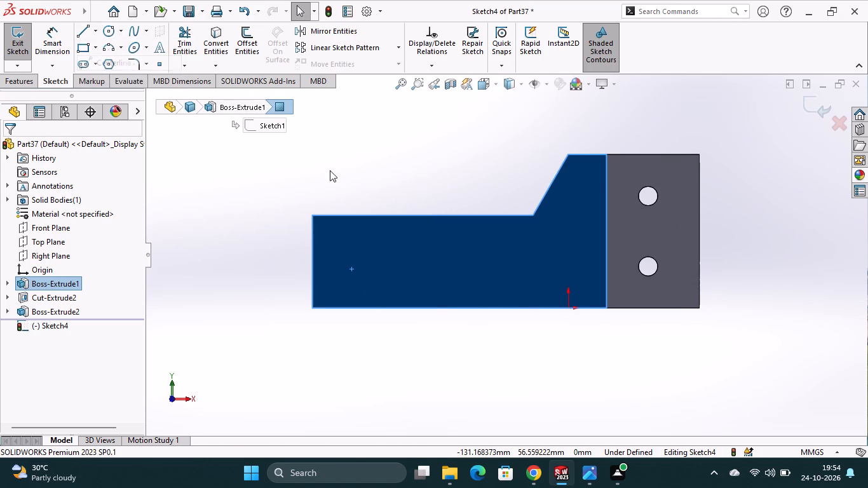
{"action": "left_click", "coordinate": [353, 308]}
{"action": "scroll", "coordinate": [353, 134], "scroll_direction": "up", "scroll_amount": 2}
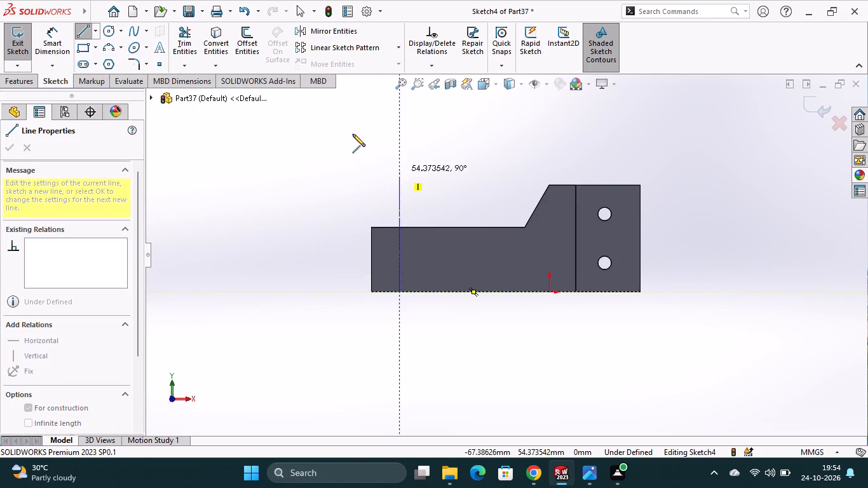
{"action": "left_click", "coordinate": [400, 139]}
{"action": "key", "text": "Escape"}
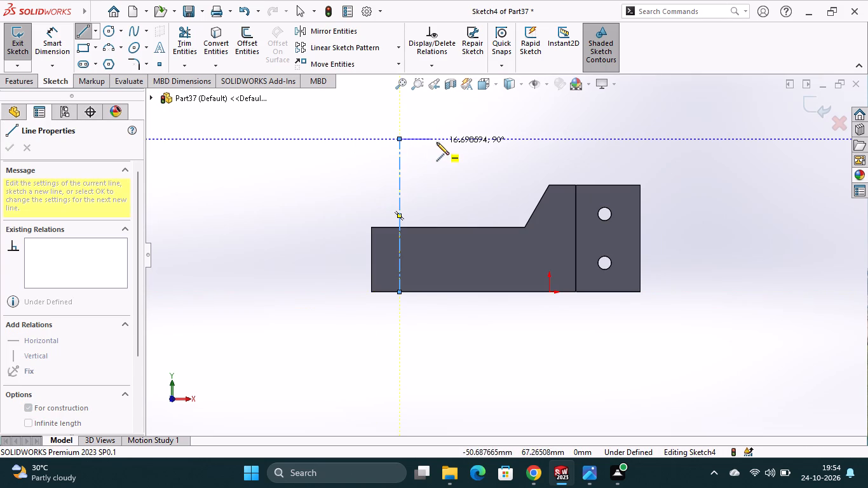
Dimension the centerline's lower end 12 mm from the bottom corner of the arm's free end.
{"action": "left_click", "coordinate": [61, 36]}
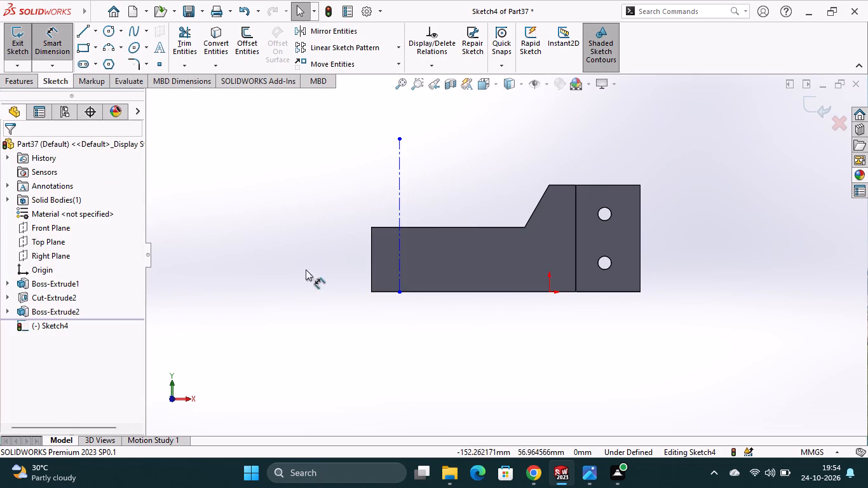
{"action": "left_click", "coordinate": [373, 292]}
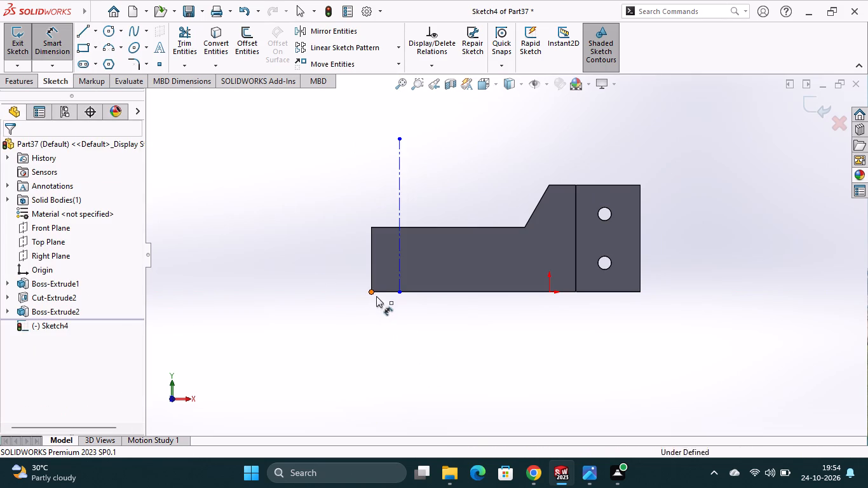
{"action": "left_click", "coordinate": [397, 295]}
{"action": "left_click", "coordinate": [388, 316]}
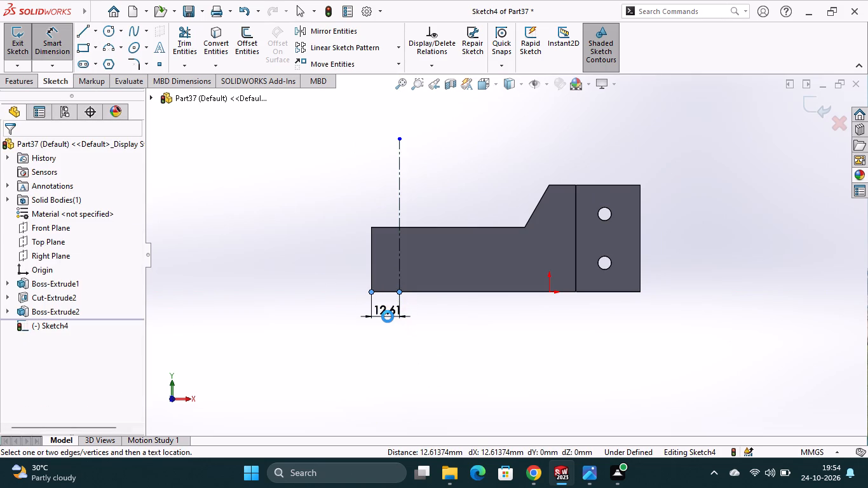
{"action": "type", "text": "12"}
{"action": "key", "text": "Return"}
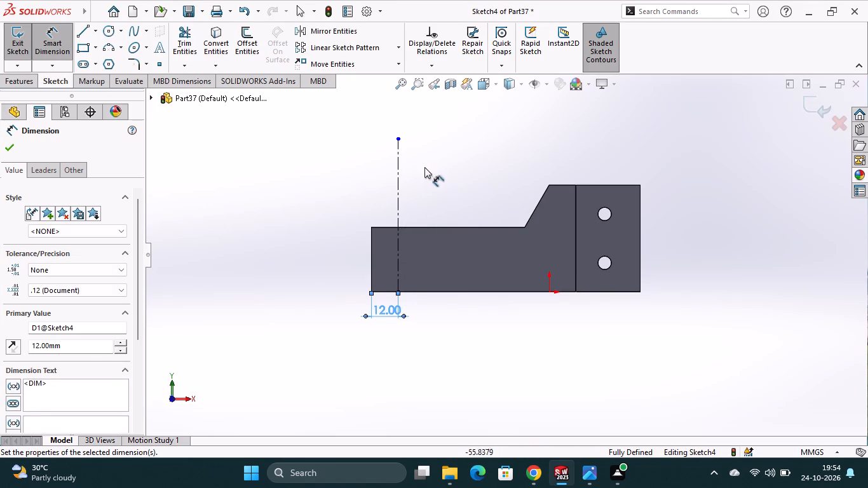
Dimension the vertical centerline's length to 44 mm.
{"action": "left_click", "coordinate": [401, 139]}
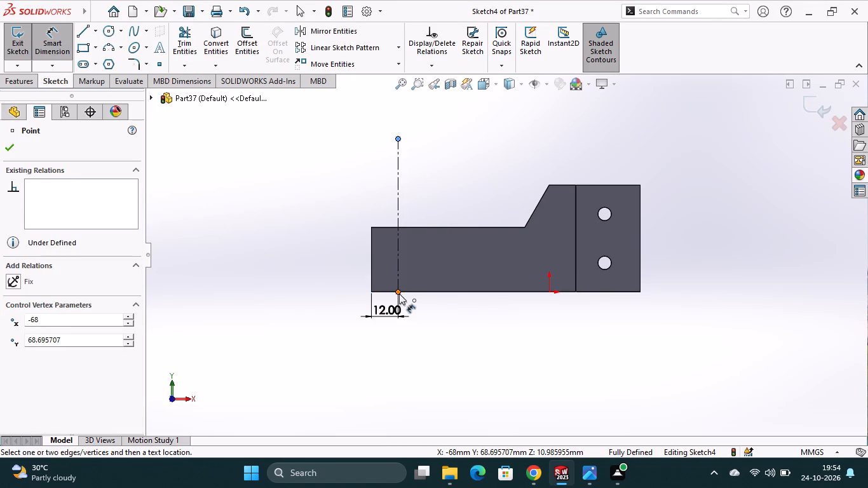
{"action": "left_click", "coordinate": [399, 294]}
{"action": "left_click", "coordinate": [442, 183]}
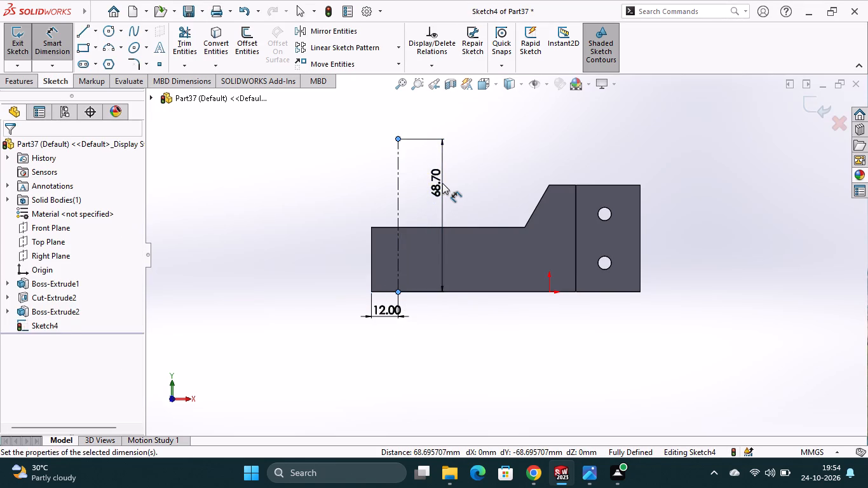
{"action": "key", "text": "4"}
{"action": "key", "text": "4"}
{"action": "key", "text": "Return"}
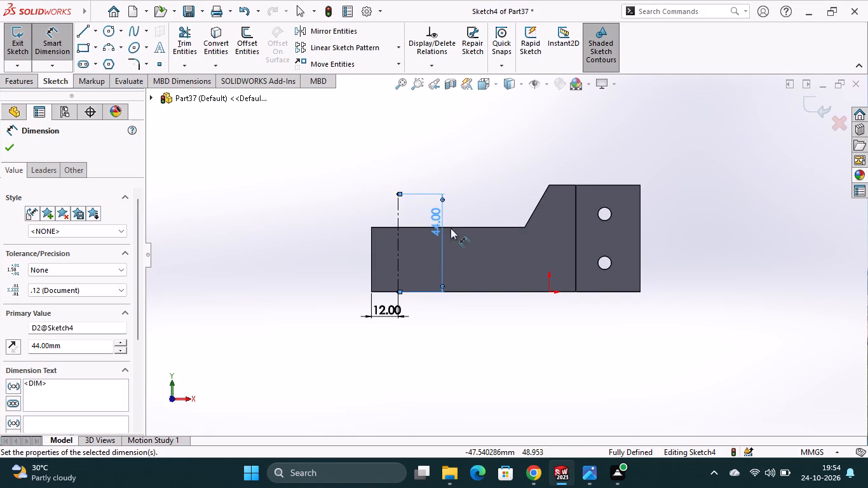
Sketch two concentric circles centred on the centerline's upper end, the larger overlapping the arm and the smaller inside it.
{"action": "scroll", "coordinate": [406, 175], "scroll_direction": "down", "scroll_amount": 5}
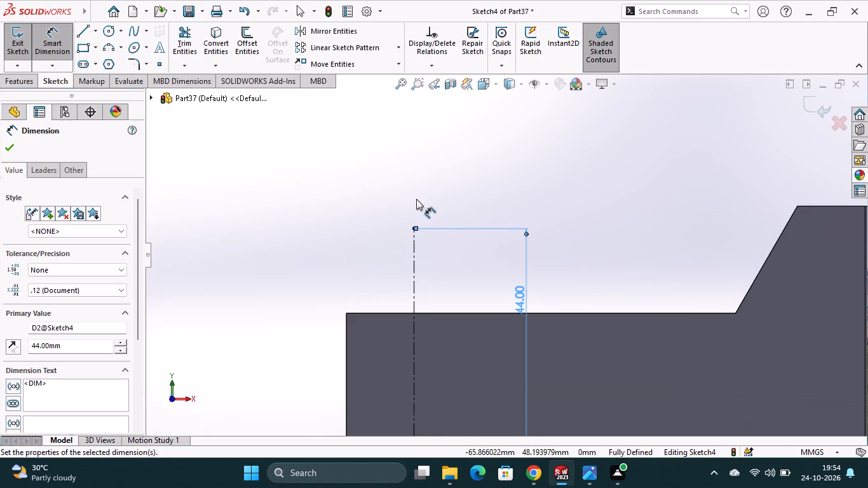
{"action": "left_click", "coordinate": [107, 32]}
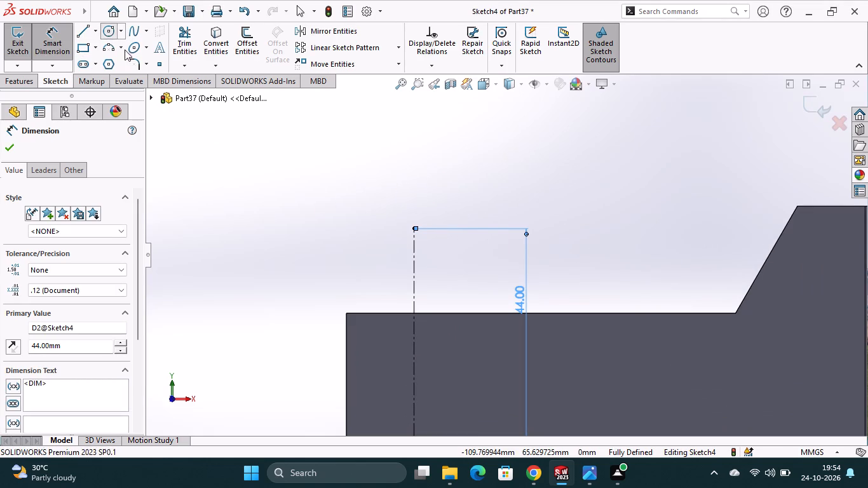
{"action": "left_click", "coordinate": [414, 226]}
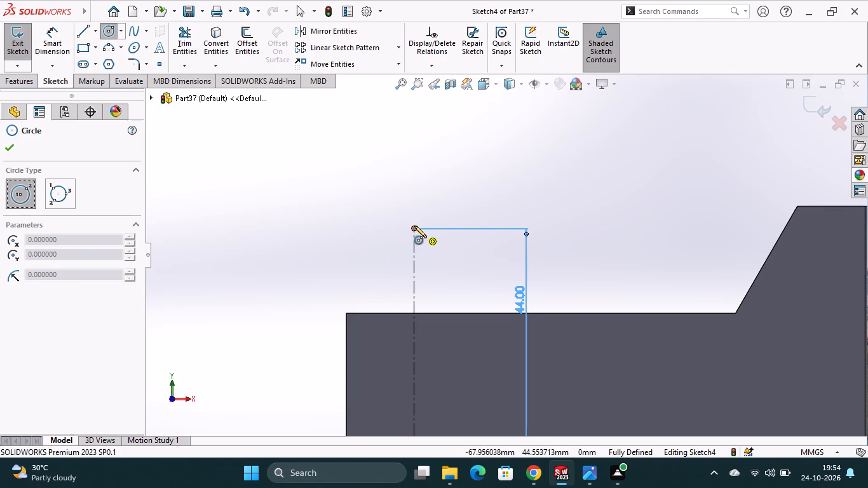
{"action": "left_click", "coordinate": [479, 345]}
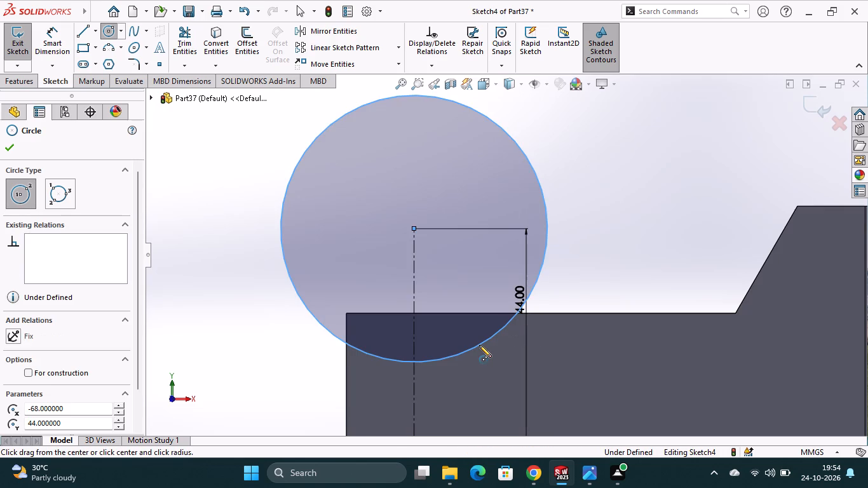
{"action": "left_click", "coordinate": [417, 229]}
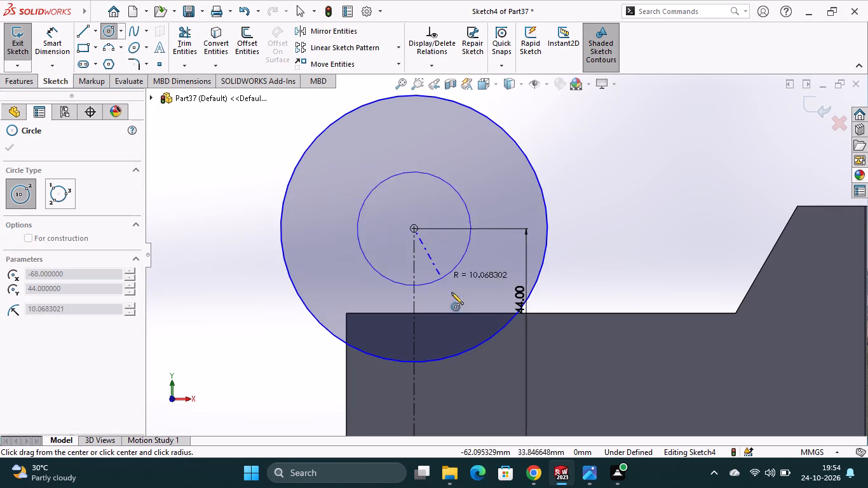
{"action": "left_click", "coordinate": [455, 301]}
Dimension the larger circle's diameter to 41 mm.
{"action": "left_click", "coordinate": [55, 51]}
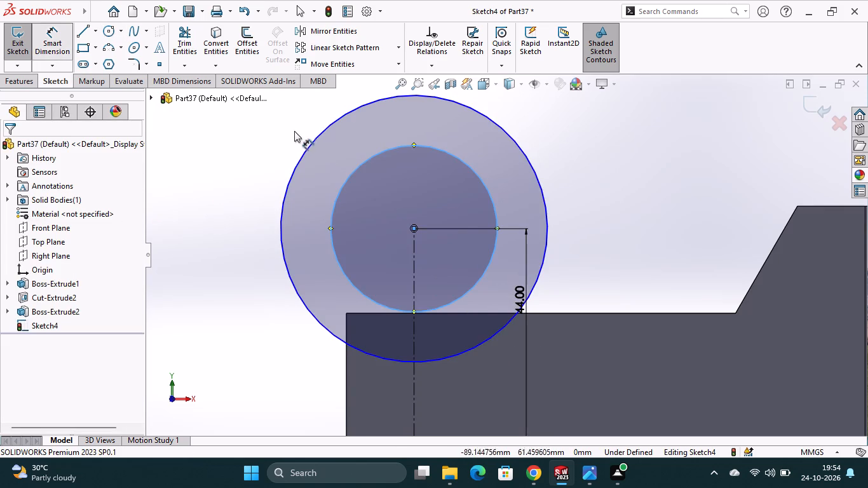
{"action": "left_click", "coordinate": [302, 154]}
{"action": "left_click", "coordinate": [248, 175]}
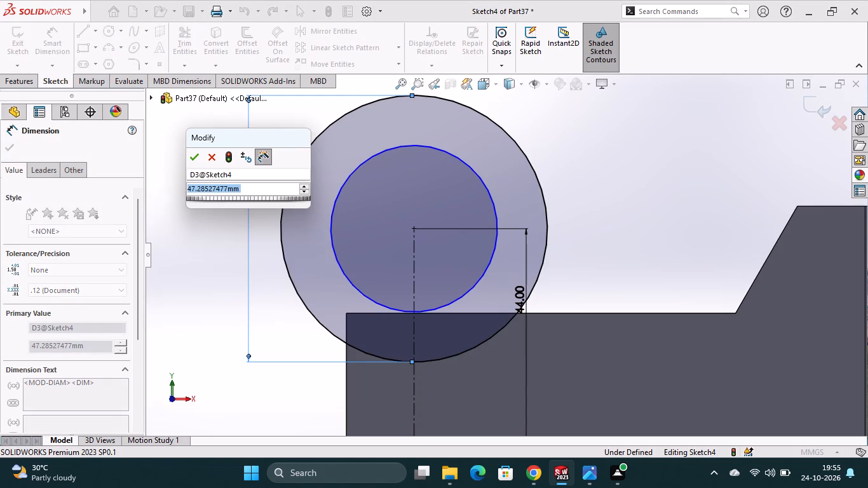
{"action": "type", "text": "41"}
{"action": "key", "text": "Return"}
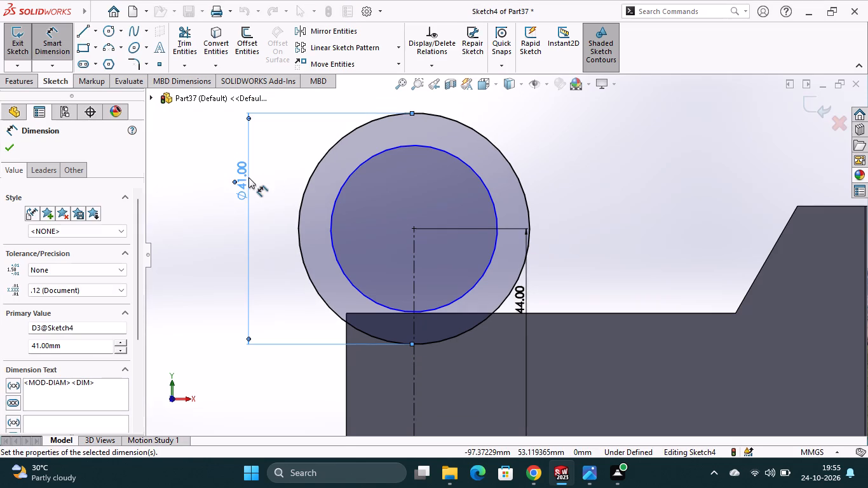
Dimension the smaller concentric circle's diameter to 28 mm.
{"action": "scroll", "coordinate": [349, 225], "scroll_direction": "up", "scroll_amount": 1}
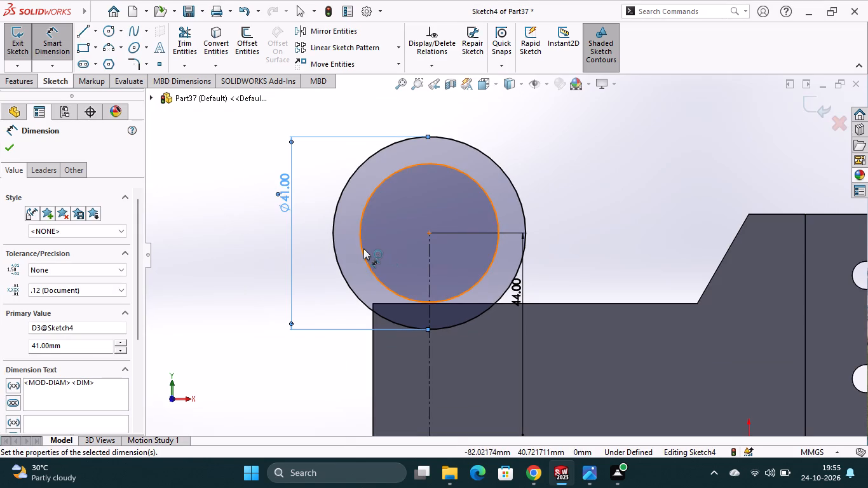
{"action": "left_click", "coordinate": [363, 248]}
{"action": "left_click", "coordinate": [321, 249]}
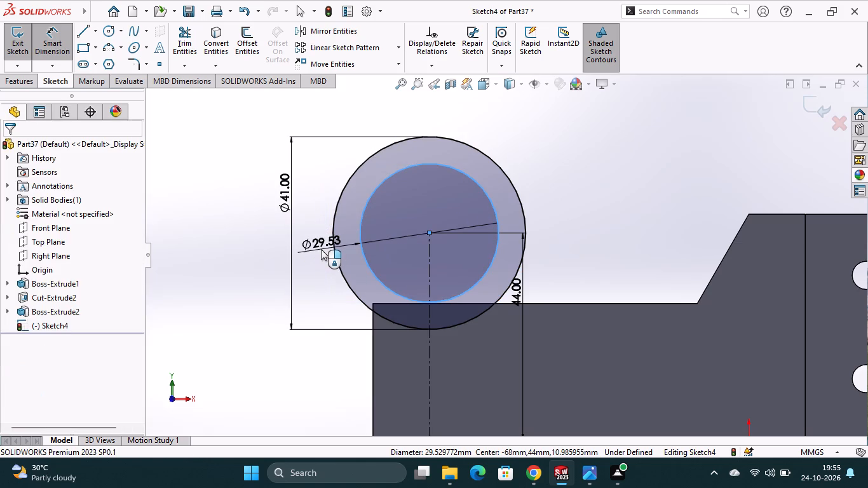
{"action": "key", "text": "2"}
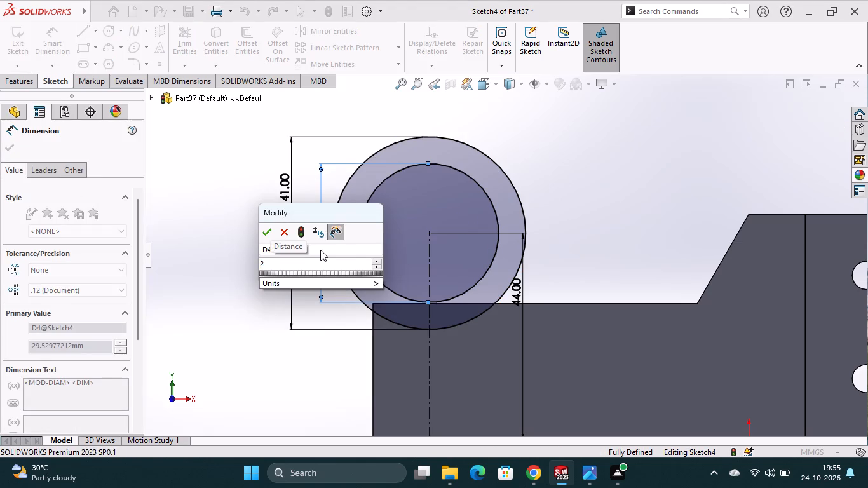
{"action": "key", "text": "8"}
{"action": "key", "text": "Return"}
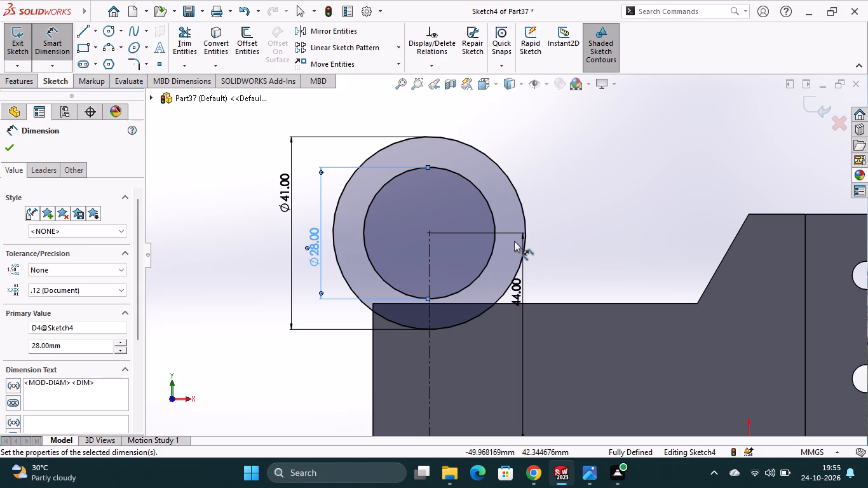
Extrude the ring profile 35 mm blind across the arm and 3 mm in the opposite direction, merged with the body.
{"action": "left_click", "coordinate": [25, 83]}
{"action": "left_click", "coordinate": [27, 62]}
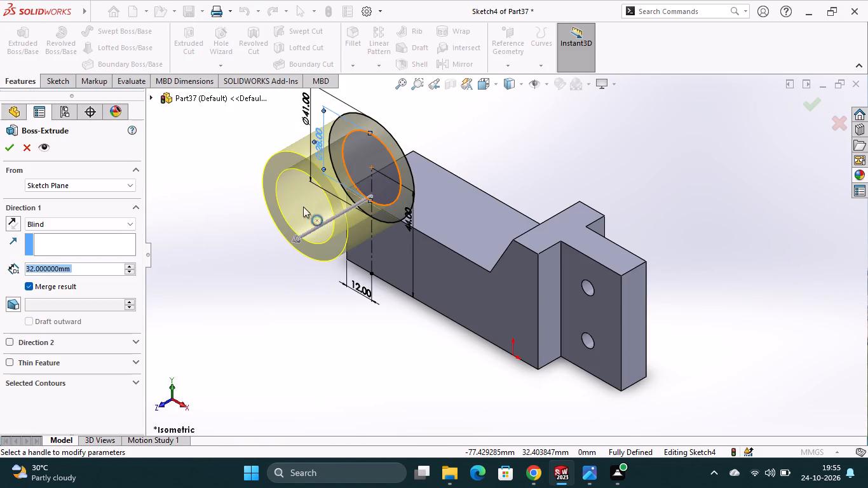
{"action": "left_click", "coordinate": [67, 222]}
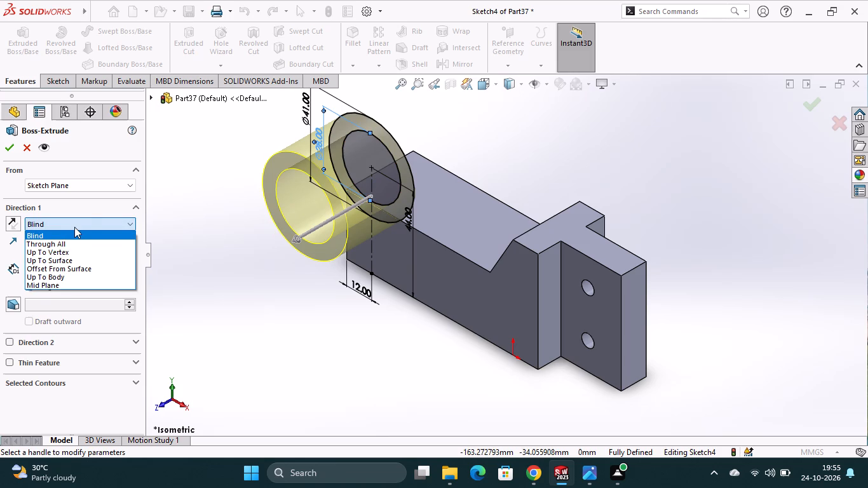
{"action": "left_click", "coordinate": [101, 186]}
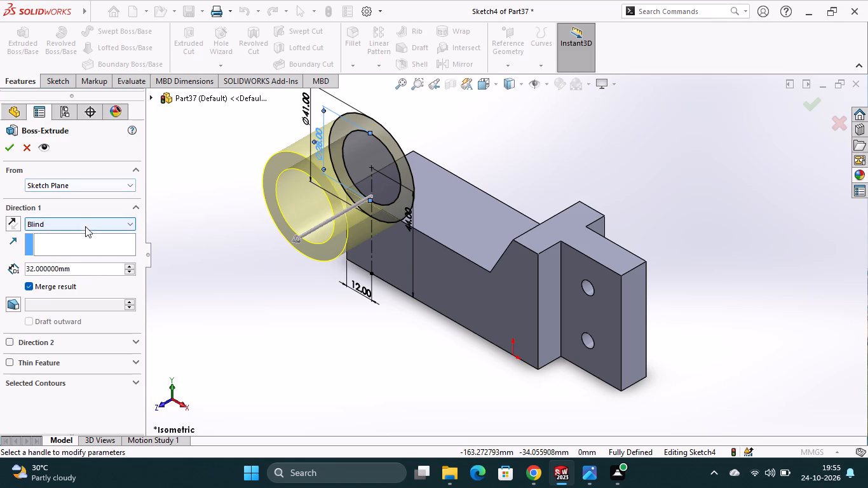
{"action": "left_click_drag", "start_coordinate": [83, 268], "coordinate": [76, 268]}
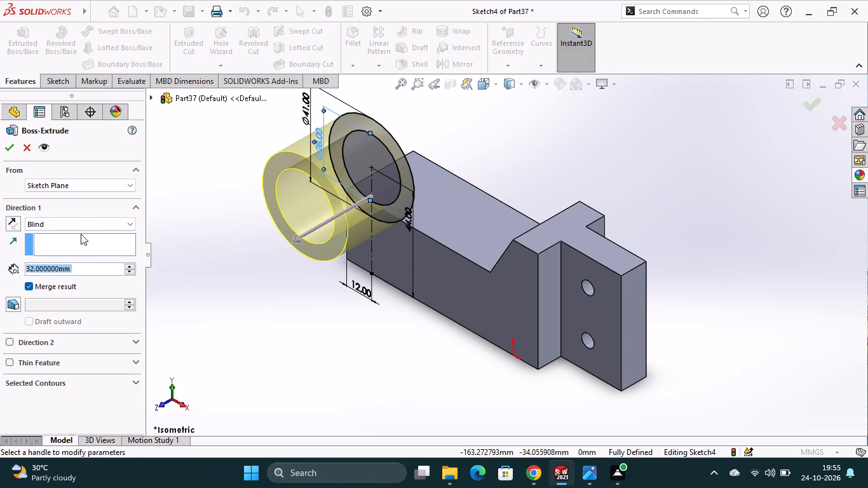
{"action": "left_click", "coordinate": [17, 223]}
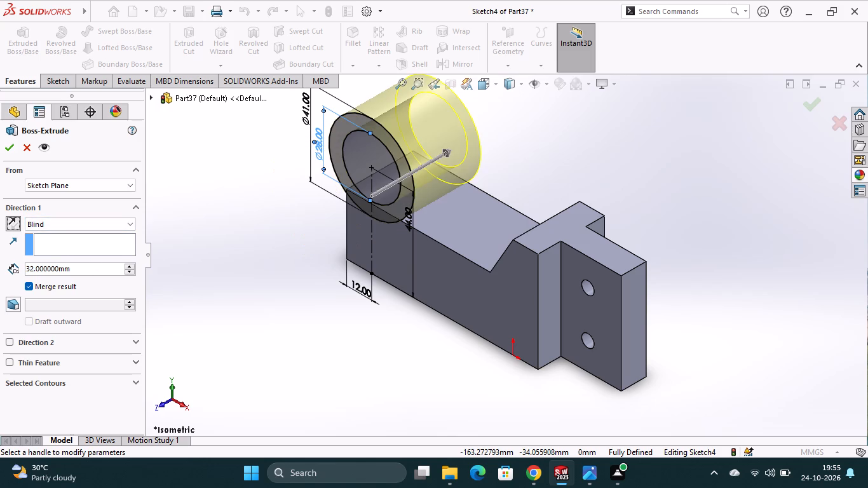
{"action": "left_click_drag", "start_coordinate": [81, 269], "coordinate": [20, 267]}
{"action": "type", "text": "35"}
{"action": "key", "text": "Return"}
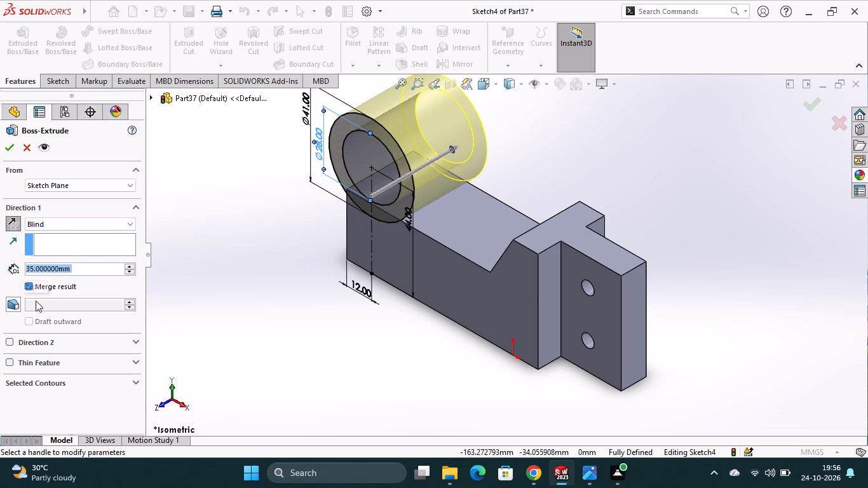
{"action": "left_click", "coordinate": [8, 342]}
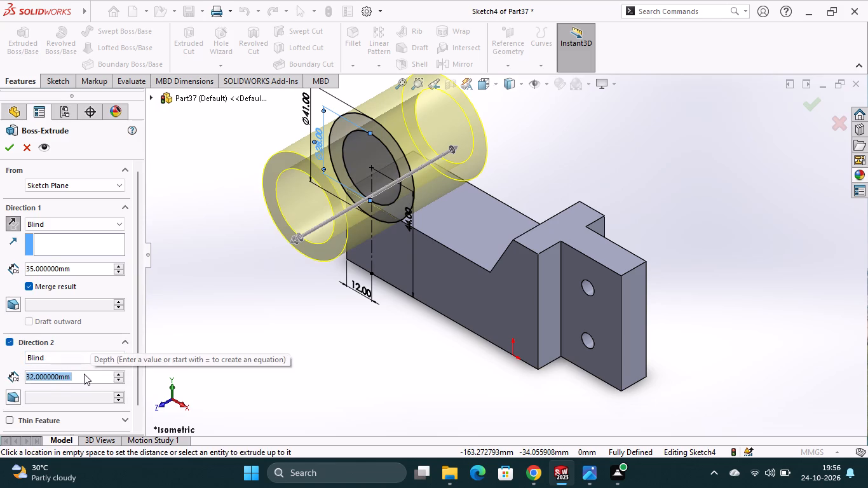
{"action": "left_click", "coordinate": [84, 374]}
{"action": "left_click_drag", "start_coordinate": [84, 374], "coordinate": [17, 382]}
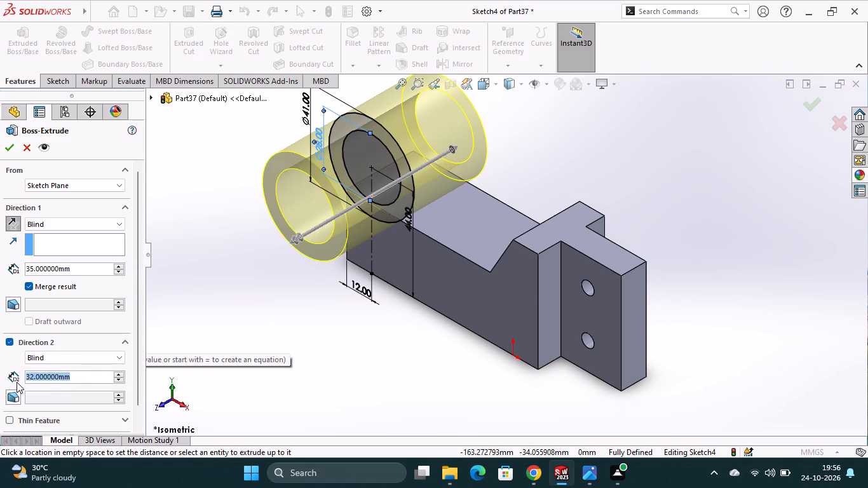
{"action": "key", "text": "3"}
{"action": "key", "text": "Return"}
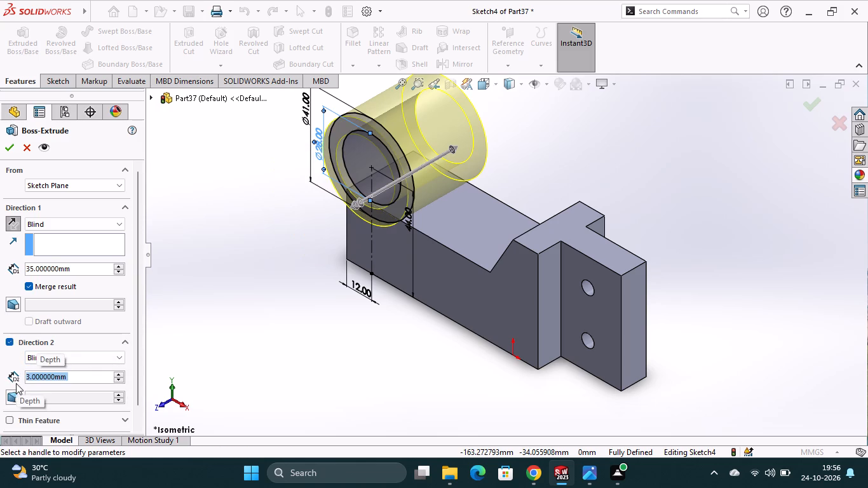
{"action": "left_click", "coordinate": [13, 154]}
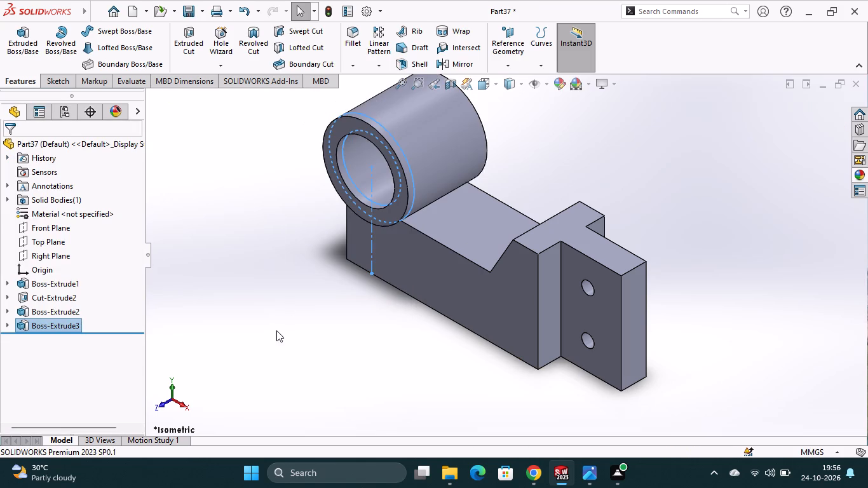
Start a sketch on the arm's front side face and draw a vertical line from its free end's bottom corner to above the ring.
{"action": "left_click", "coordinate": [273, 332]}
{"action": "middle_click_drag", "start_coordinate": [429, 385], "coordinate": [471, 327]}
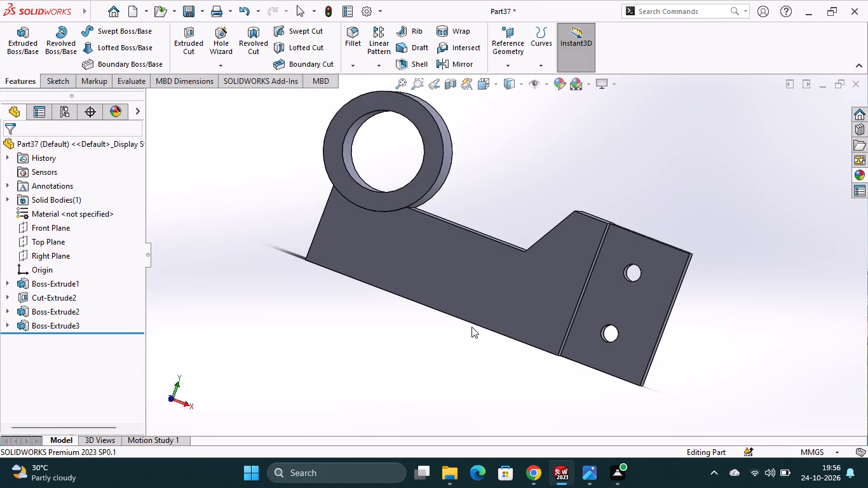
{"action": "scroll", "coordinate": [427, 326], "scroll_direction": "down", "scroll_amount": 3}
{"action": "scroll", "coordinate": [422, 338], "scroll_direction": "up", "scroll_amount": 2}
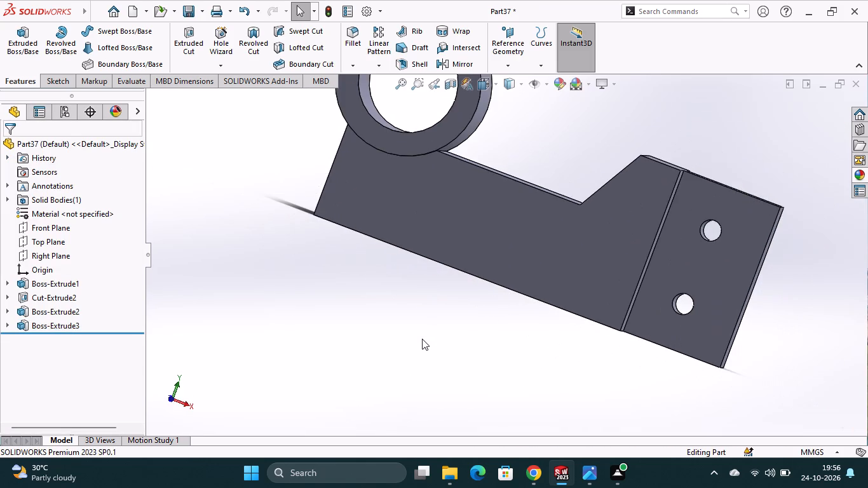
{"action": "scroll", "coordinate": [423, 339], "scroll_direction": "up", "scroll_amount": 1}
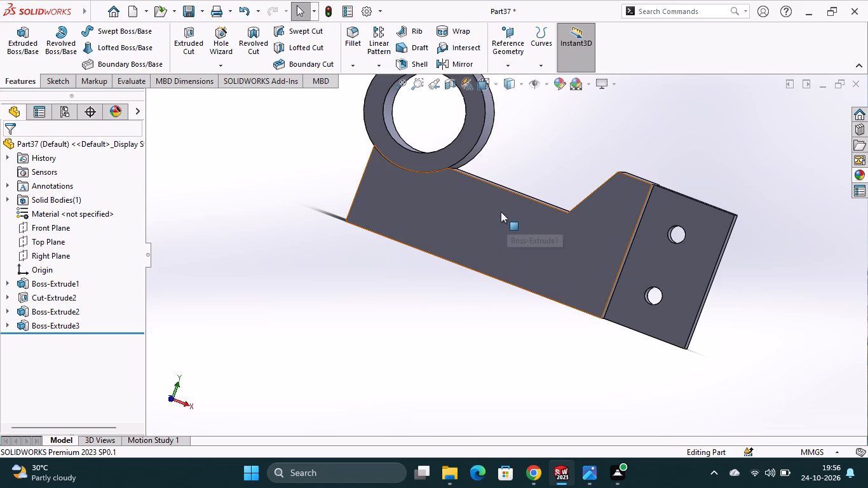
{"action": "scroll", "coordinate": [492, 214], "scroll_direction": "up", "scroll_amount": 1}
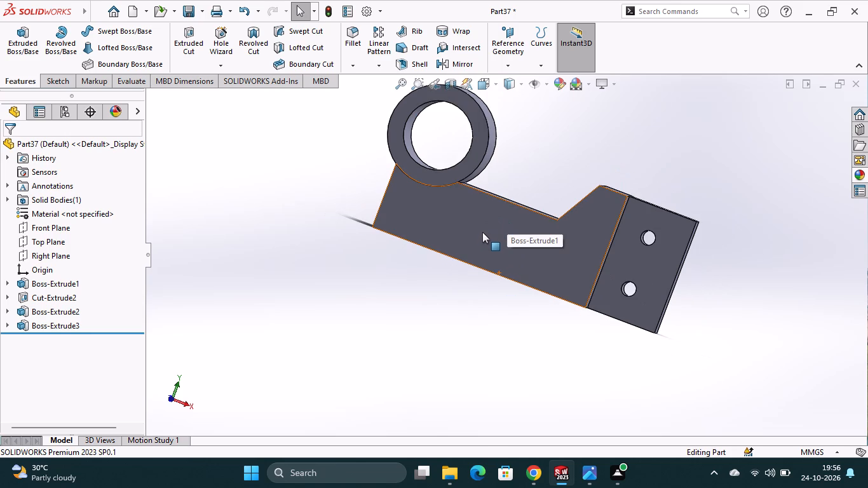
{"action": "scroll", "coordinate": [482, 232], "scroll_direction": "up", "scroll_amount": 1}
{"action": "left_click", "coordinate": [430, 222]}
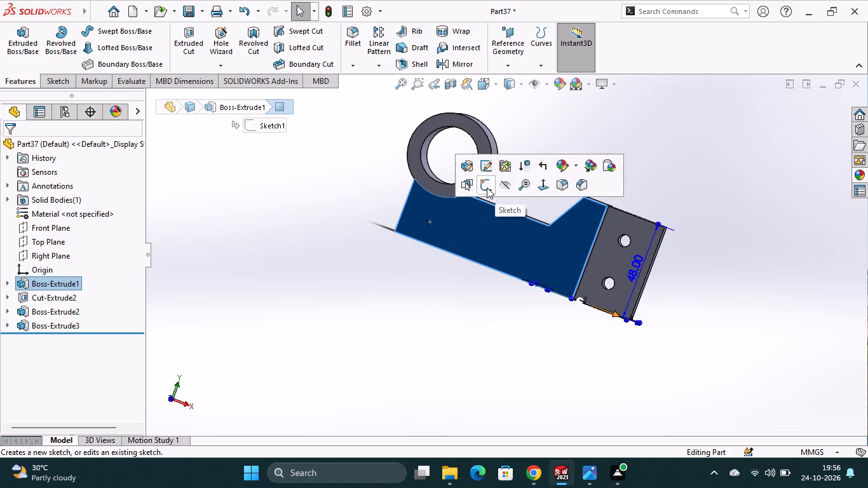
{"action": "left_click", "coordinate": [485, 186]}
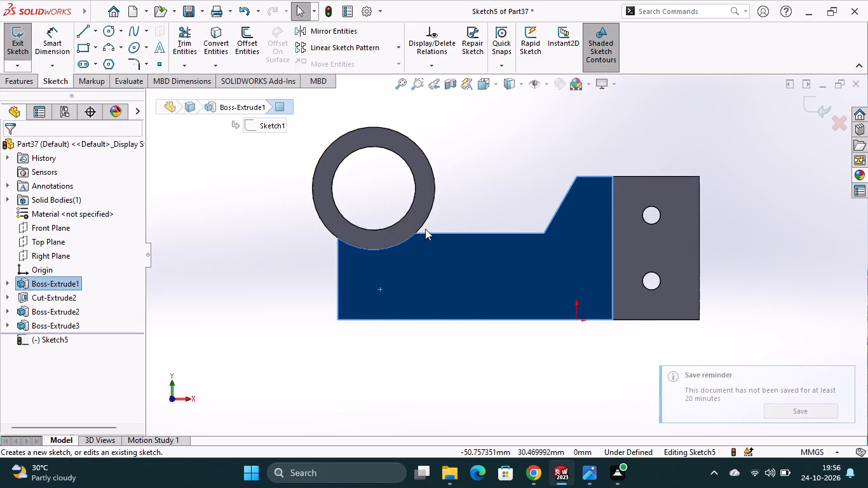
{"action": "scroll", "coordinate": [425, 229], "scroll_direction": "up", "scroll_amount": 1}
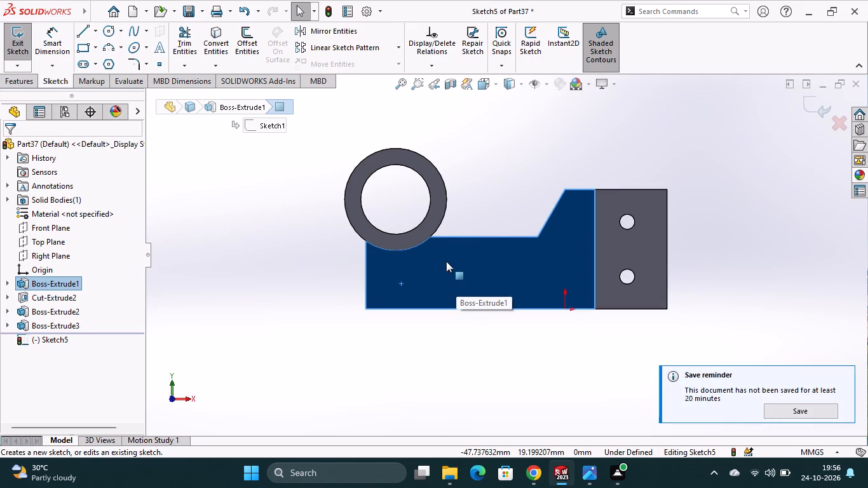
{"action": "scroll", "coordinate": [436, 220], "scroll_direction": "up", "scroll_amount": 1}
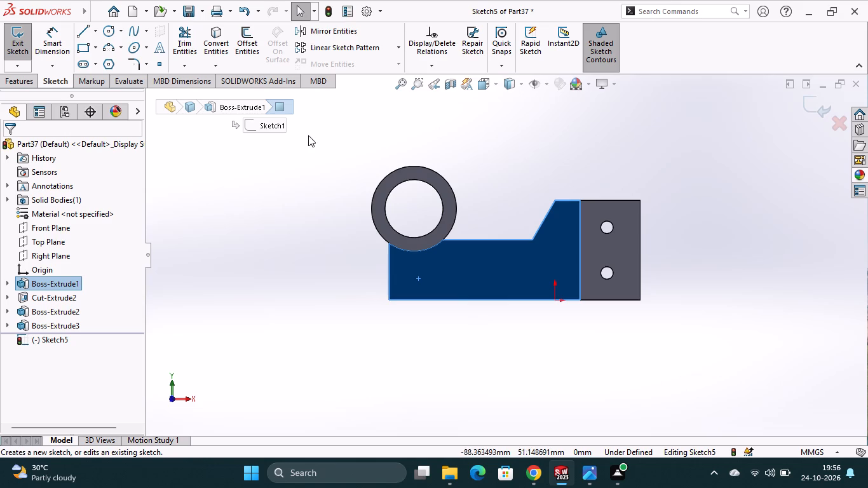
{"action": "left_click", "coordinate": [82, 33]}
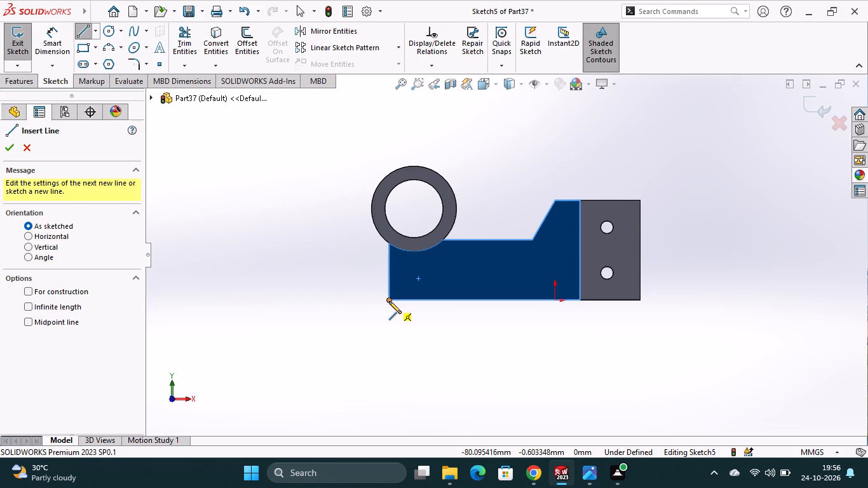
{"action": "left_click", "coordinate": [389, 301]}
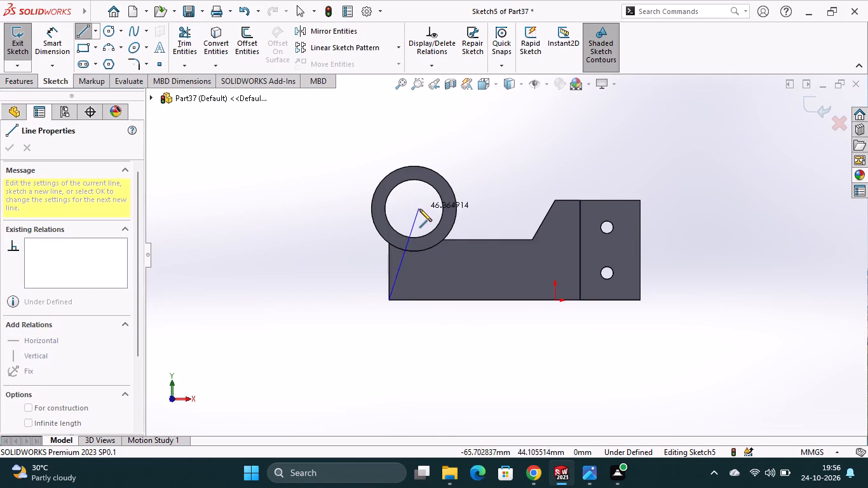
{"action": "left_click", "coordinate": [392, 143]}
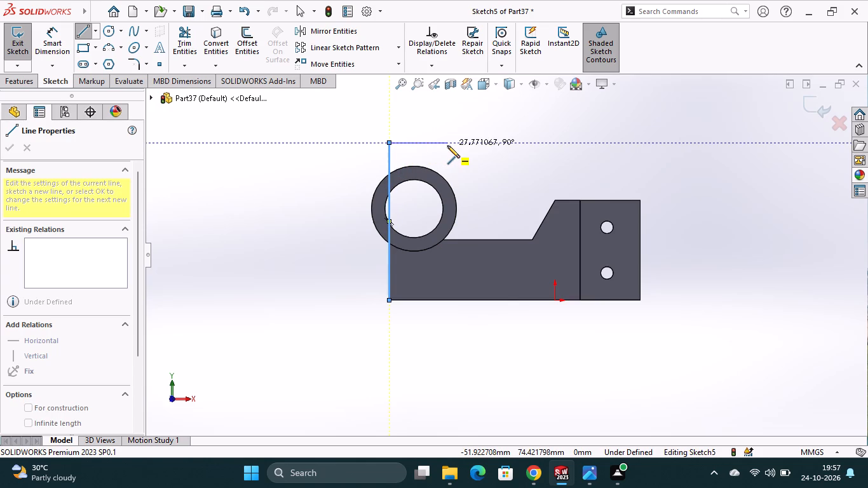
{"action": "key", "text": "Escape"}
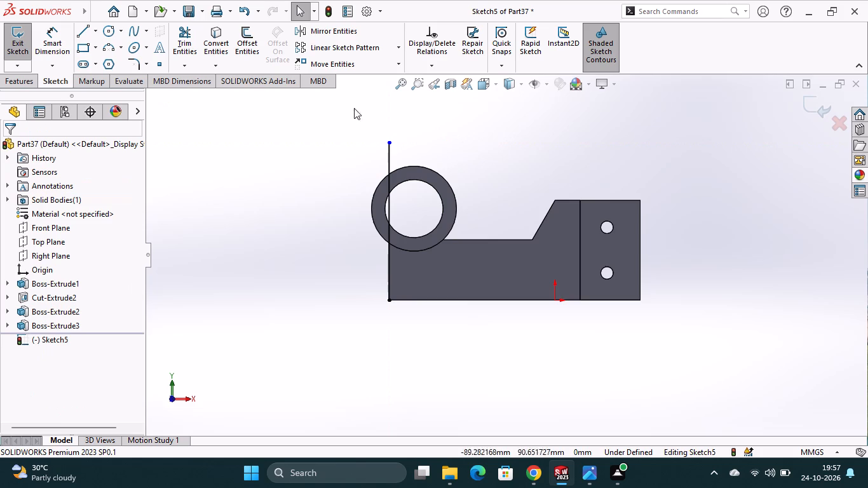
Draw a horizontal centerline through the ring's centre, extending past its outer edge on both sides.
{"action": "left_click", "coordinate": [94, 35]}
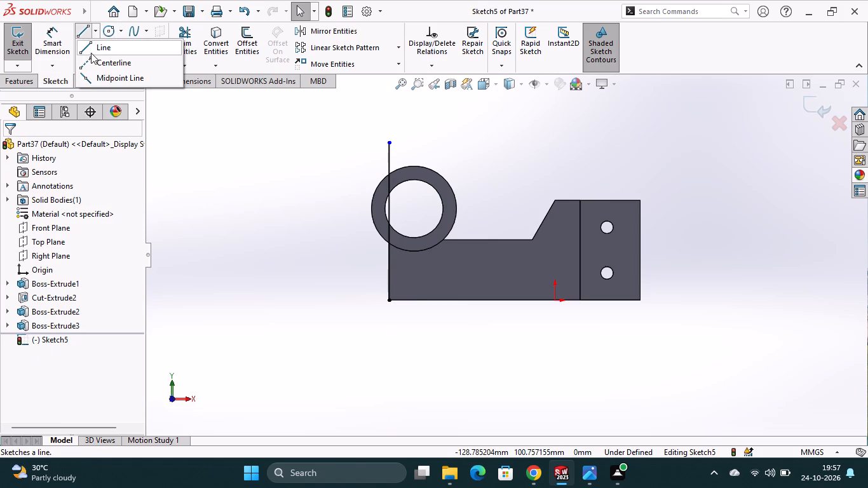
{"action": "left_click", "coordinate": [92, 64]}
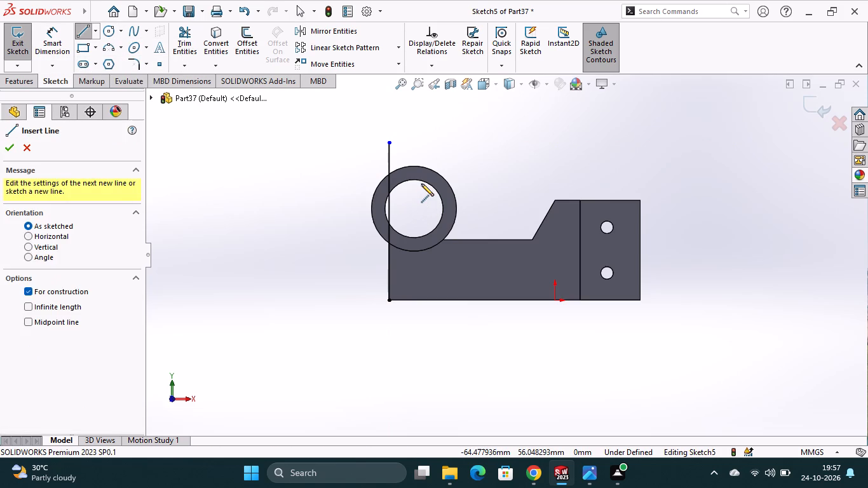
{"action": "left_click", "coordinate": [352, 209]}
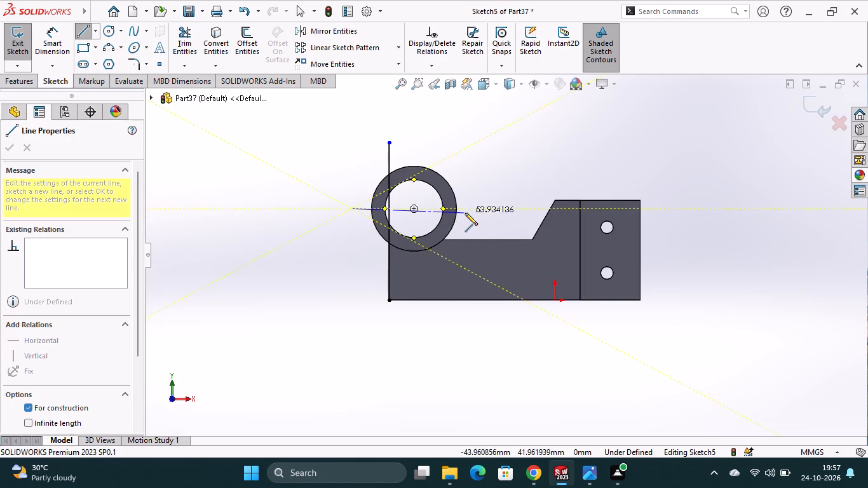
{"action": "left_click", "coordinate": [480, 209]}
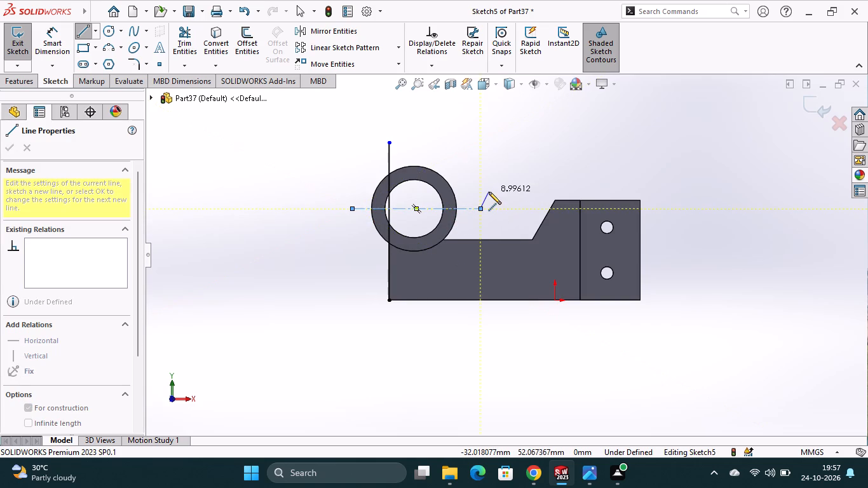
{"action": "key", "text": "Escape"}
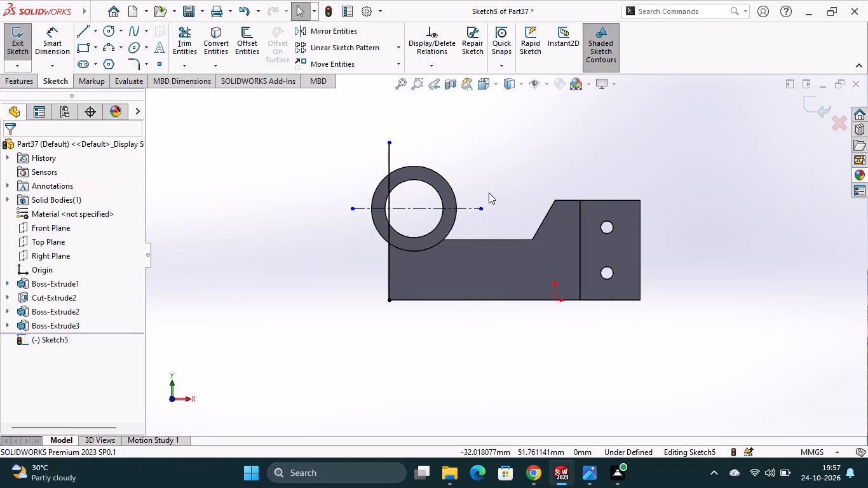
Draw a horizontal construction line above the ring, crossing the vertical line.
{"action": "left_click", "coordinate": [95, 30]}
{"action": "left_click", "coordinate": [93, 61]}
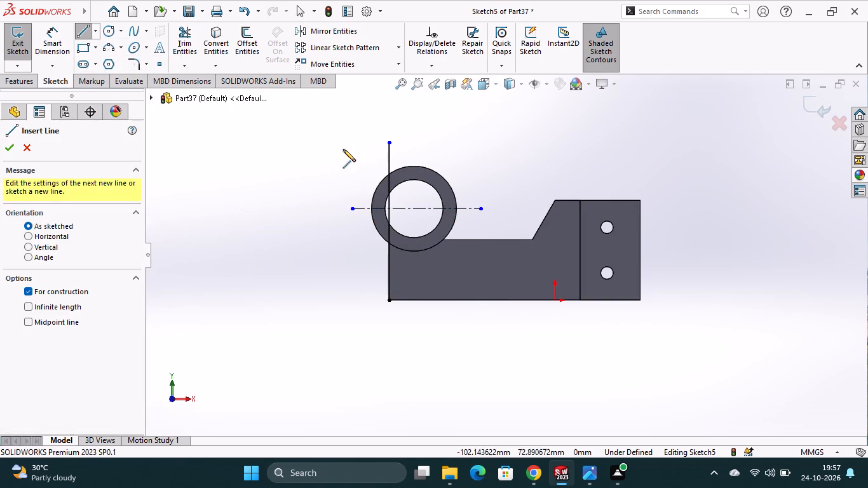
{"action": "left_click", "coordinate": [356, 154]}
{"action": "left_click", "coordinate": [465, 154]}
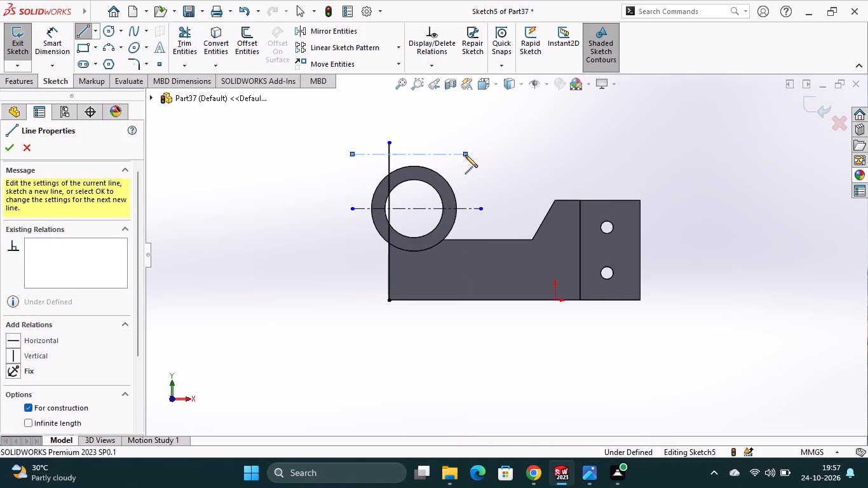
{"action": "key", "text": "Escape"}
Dimension the distance between the ring's horizontal centerline and the upper construction line as 41/2 mm (20.50 mm).
{"action": "scroll", "coordinate": [414, 193], "scroll_direction": "down", "scroll_amount": 1}
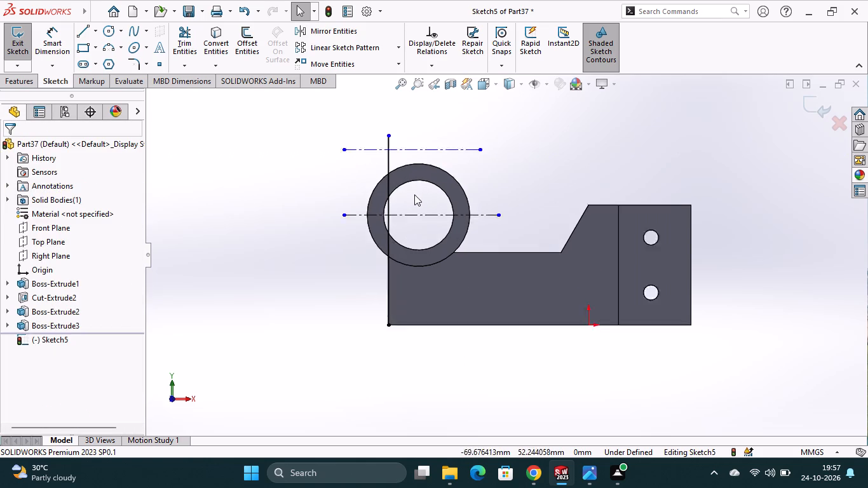
{"action": "scroll", "coordinate": [414, 194], "scroll_direction": "down", "scroll_amount": 2}
{"action": "left_click", "coordinate": [56, 43]}
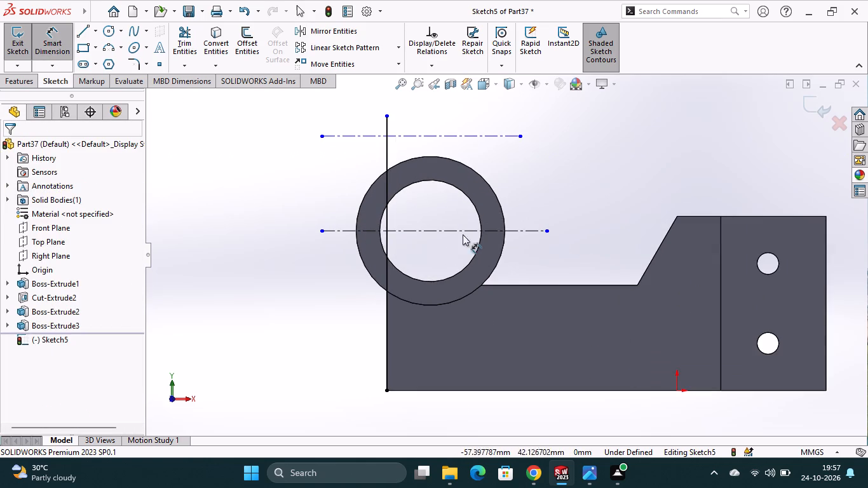
{"action": "left_click", "coordinate": [446, 230]}
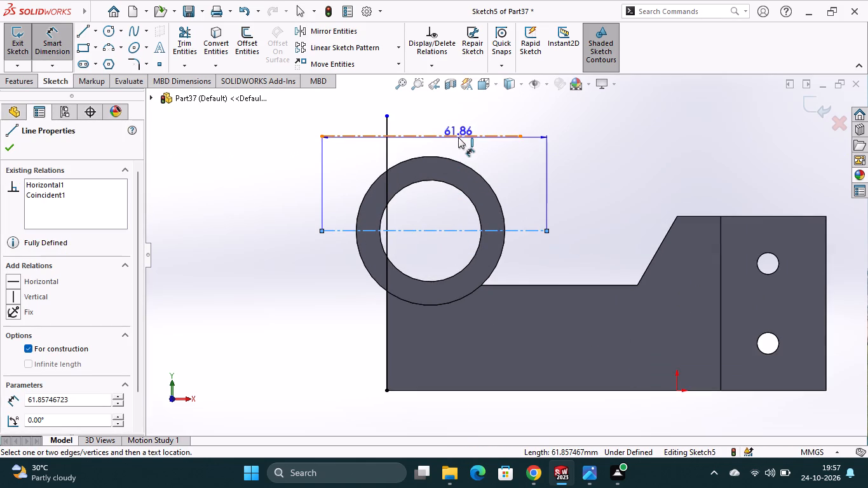
{"action": "left_click", "coordinate": [458, 137]}
{"action": "left_click", "coordinate": [513, 182]}
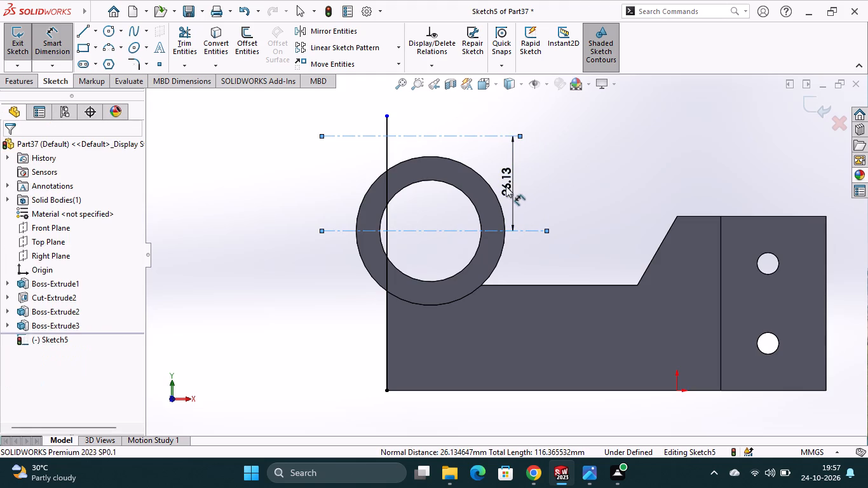
{"action": "type", "text": "41"}
{"action": "type", "text": "/2"}
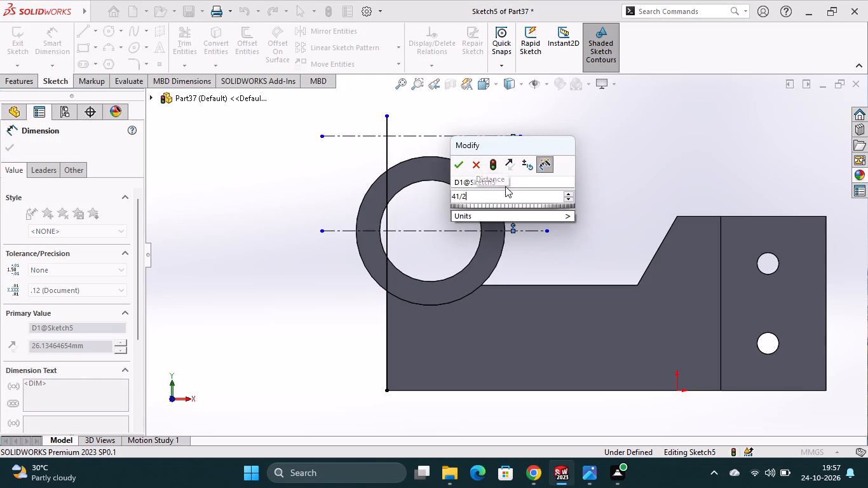
{"action": "key", "text": "Return"}
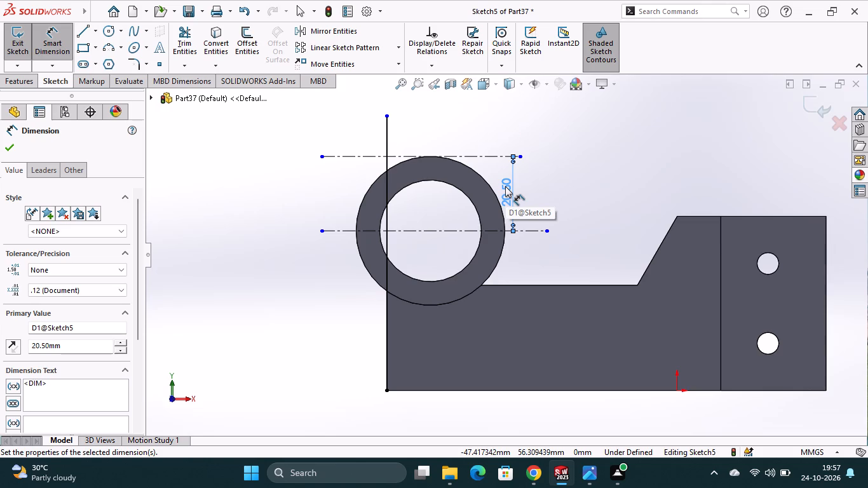
Change the upper horizontal construction line at the ring's top into regular contour geometry.
{"action": "scroll", "coordinate": [504, 186], "scroll_direction": "down", "scroll_amount": 5}
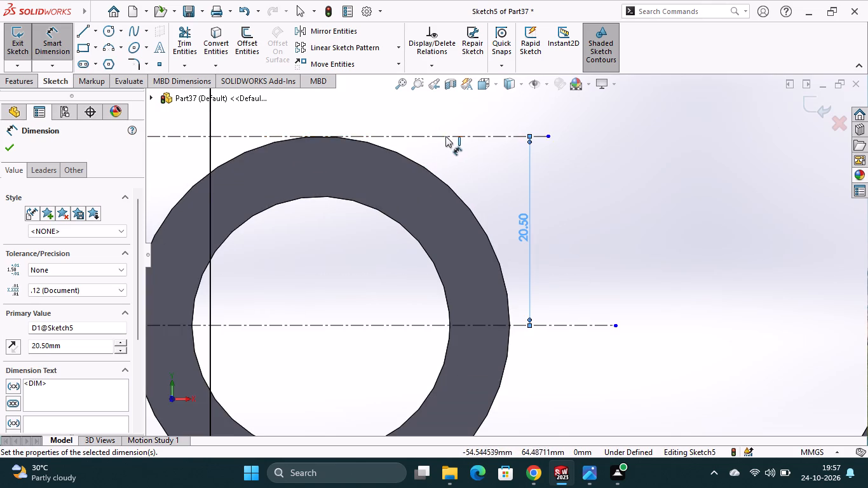
{"action": "right_click", "coordinate": [445, 135]}
{"action": "left_click", "coordinate": [480, 112]}
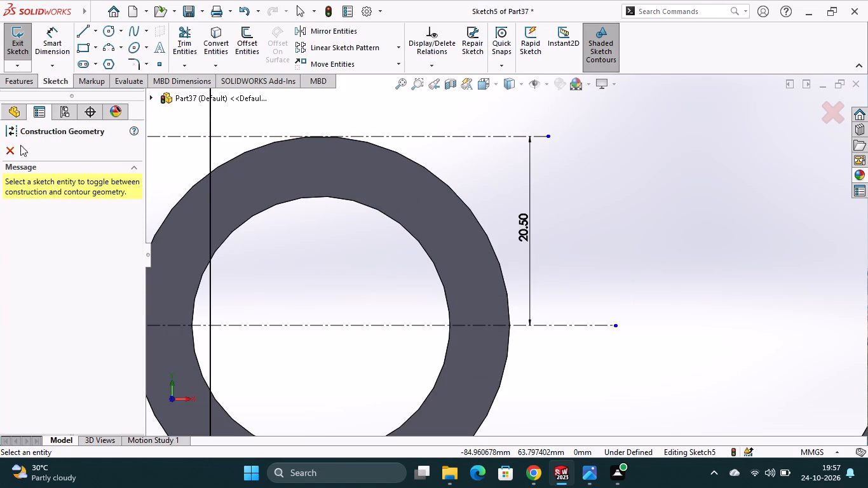
{"action": "left_click", "coordinate": [6, 151]}
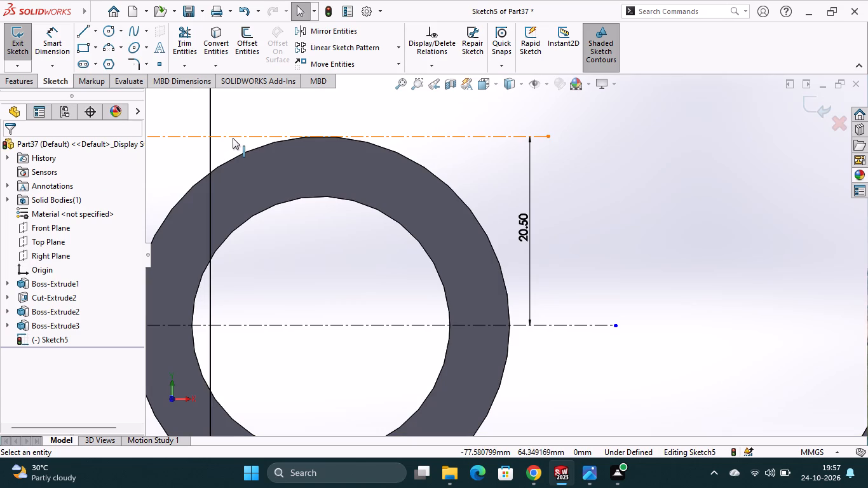
{"action": "right_click", "coordinate": [233, 137]}
{"action": "left_click", "coordinate": [265, 116]}
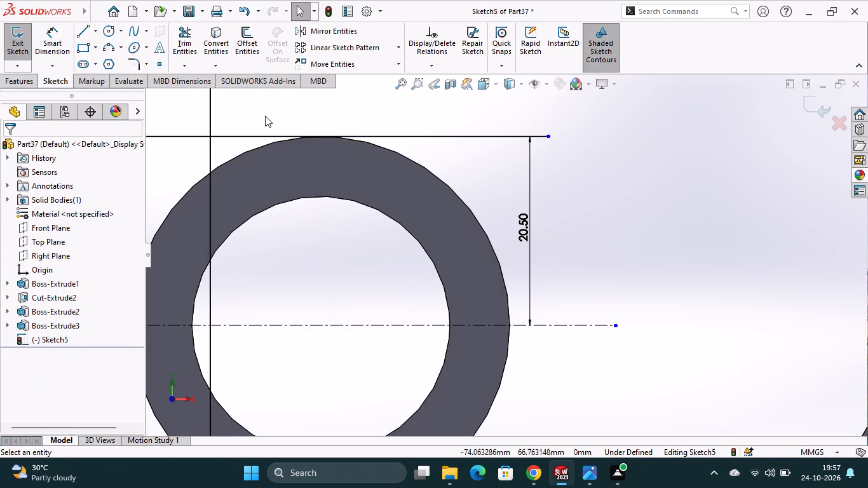
Examine how the upper horizontal line meets the top of the ring's outer edge.
{"action": "scroll", "coordinate": [326, 131], "scroll_direction": "up", "scroll_amount": 2}
{"action": "scroll", "coordinate": [376, 160], "scroll_direction": "down", "scroll_amount": 4}
{"action": "scroll", "coordinate": [453, 201], "scroll_direction": "down", "scroll_amount": 2}
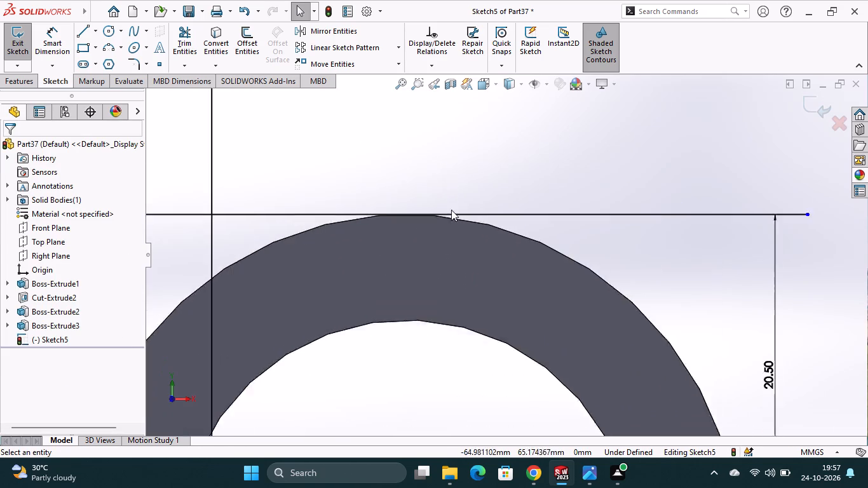
{"action": "scroll", "coordinate": [451, 210], "scroll_direction": "down", "scroll_amount": 4}
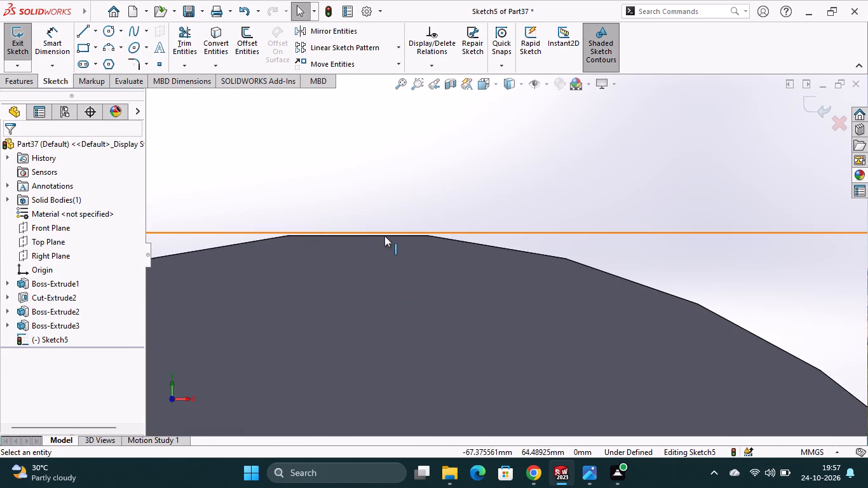
{"action": "scroll", "coordinate": [384, 236], "scroll_direction": "up", "scroll_amount": 6}
{"action": "scroll", "coordinate": [442, 274], "scroll_direction": "up", "scroll_amount": 1}
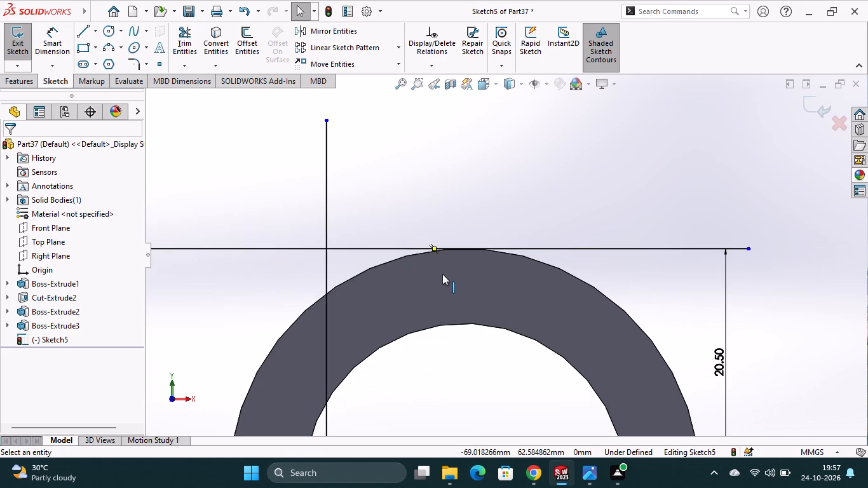
{"action": "scroll", "coordinate": [447, 273], "scroll_direction": "up", "scroll_amount": 1}
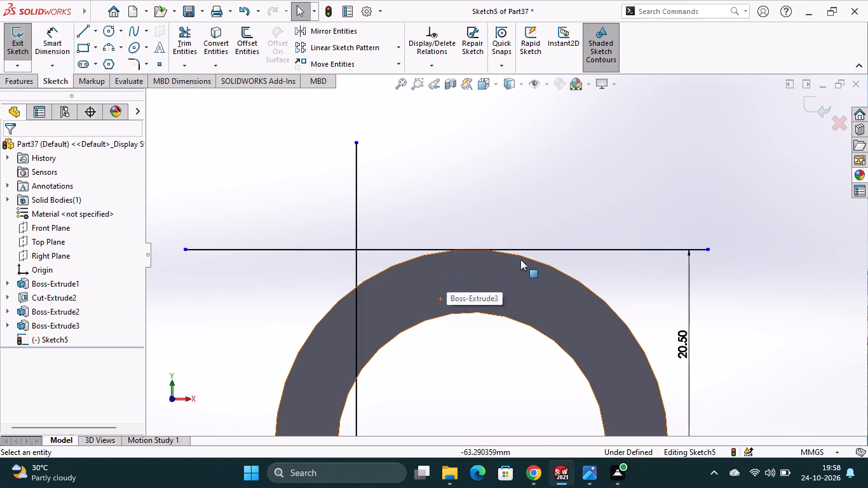
{"action": "scroll", "coordinate": [470, 264], "scroll_direction": "up", "scroll_amount": 1}
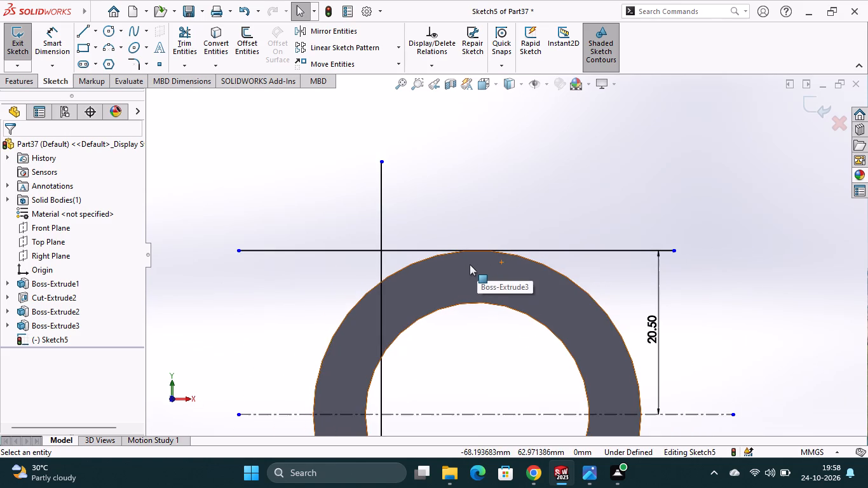
{"action": "scroll", "coordinate": [468, 286], "scroll_direction": "up", "scroll_amount": 4}
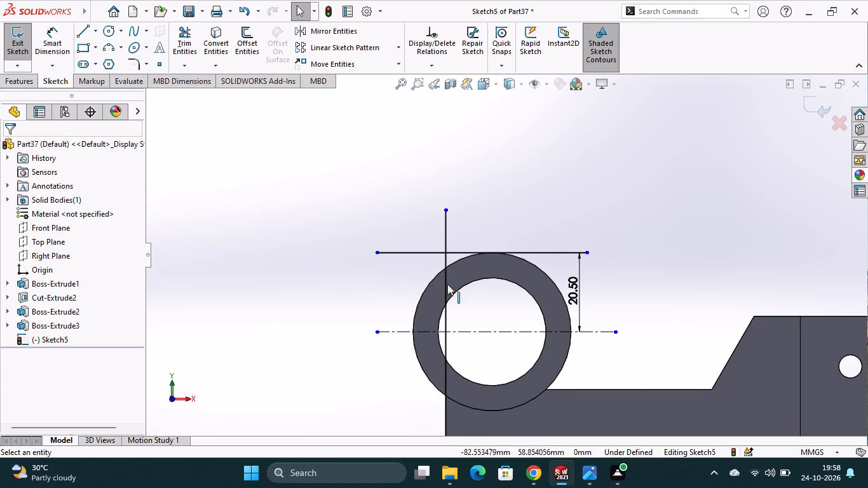
{"action": "scroll", "coordinate": [545, 361], "scroll_direction": "up", "scroll_amount": 1}
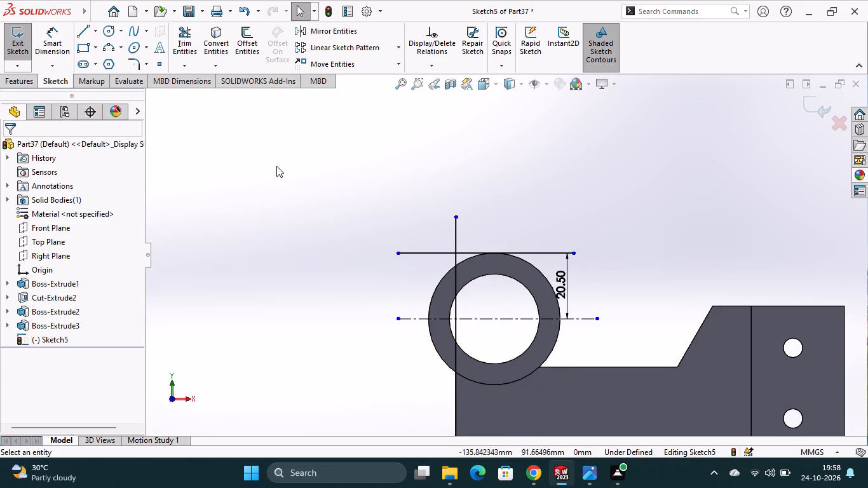
Convert the outline of the arm's front side face into entities of the current sketch.
{"action": "left_click", "coordinate": [217, 33]}
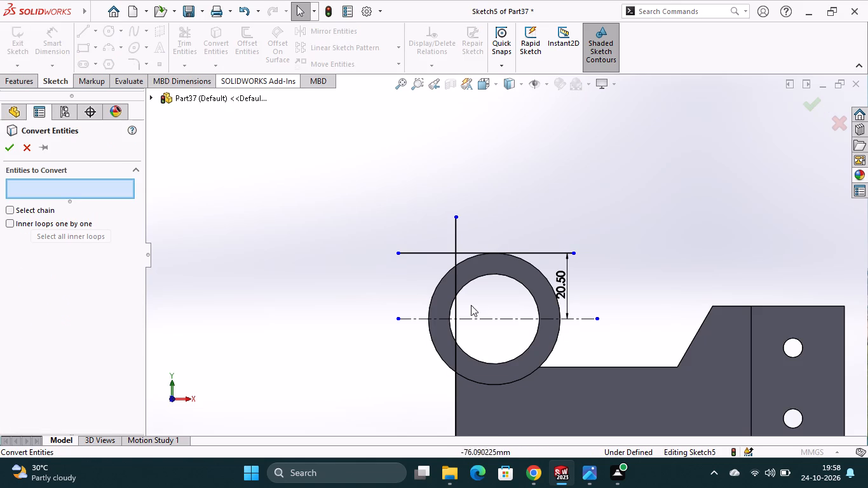
{"action": "scroll", "coordinate": [481, 314], "scroll_direction": "up", "scroll_amount": 1}
{"action": "left_click", "coordinate": [546, 393]}
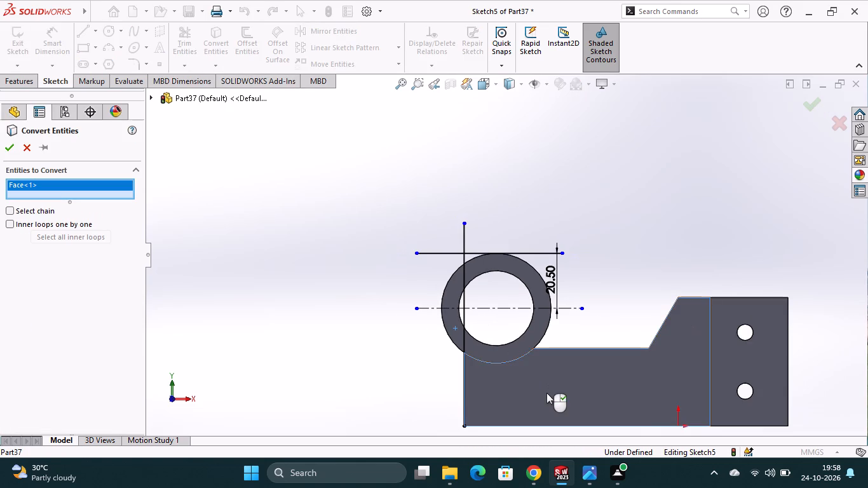
{"action": "left_click", "coordinate": [11, 145]}
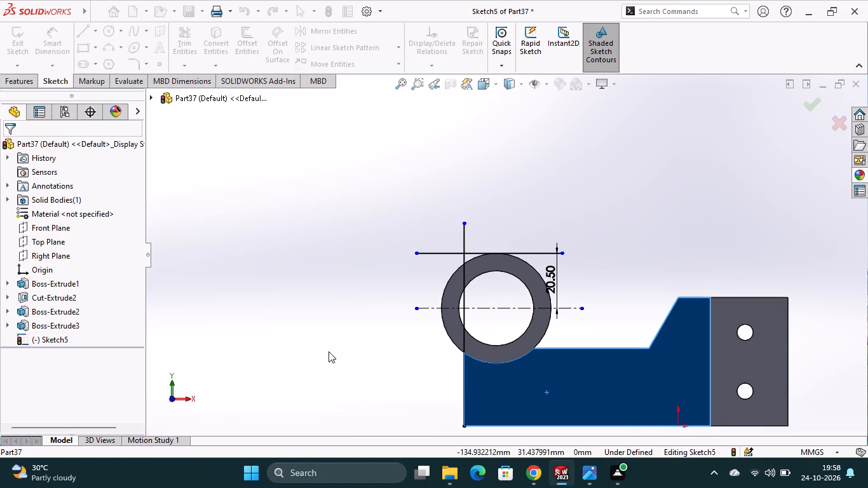
{"action": "left_click", "coordinate": [346, 362]}
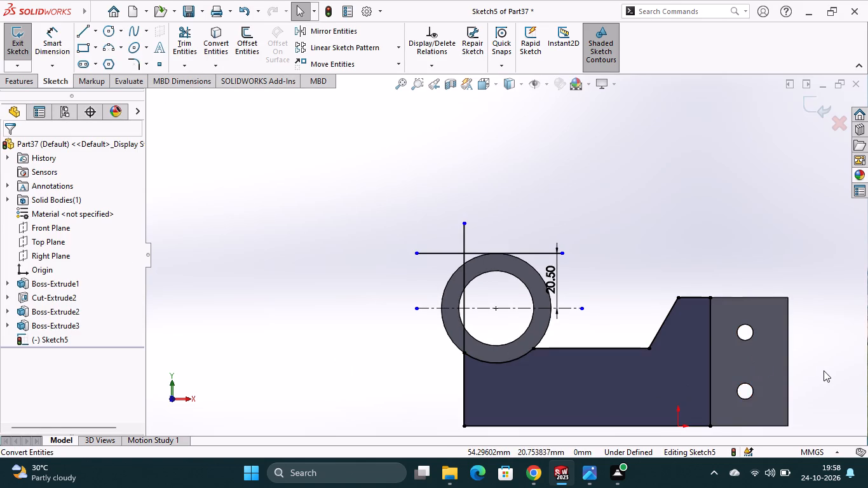
Inspect the converted arm outline and the sketch lines around the ring from several angles and from the front.
{"action": "middle_click_drag", "start_coordinate": [824, 370], "coordinate": [796, 412]}
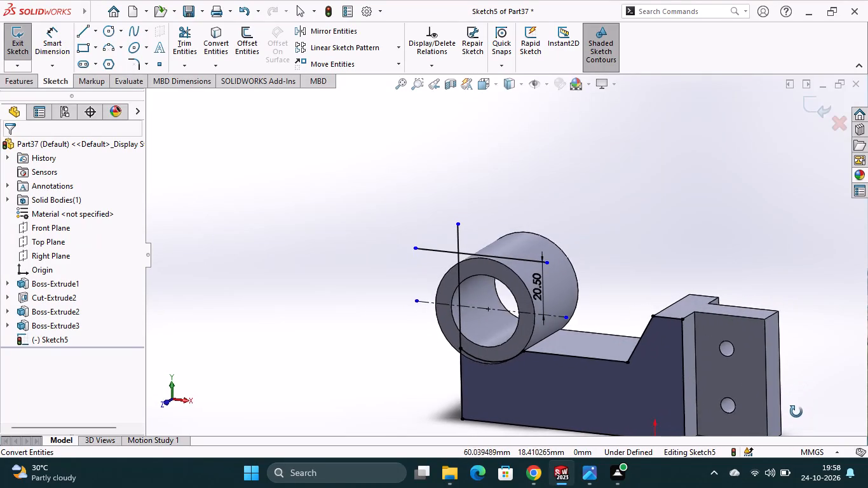
{"action": "middle_click_drag", "start_coordinate": [796, 412], "coordinate": [752, 416]}
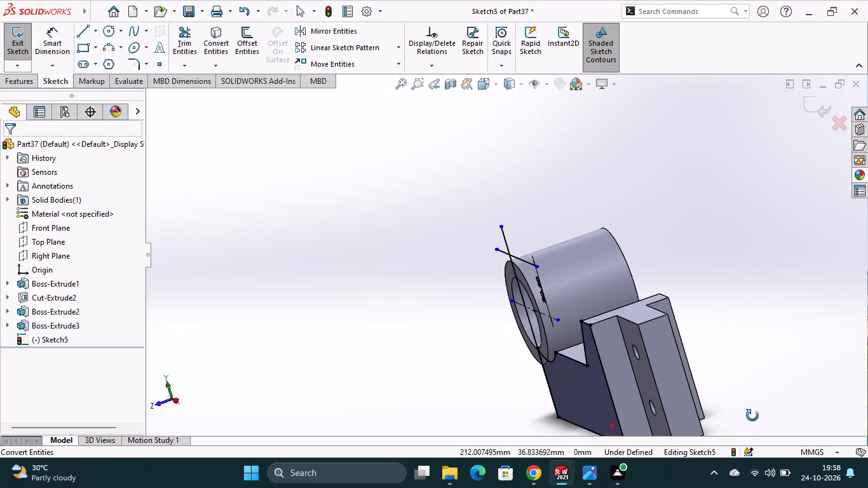
{"action": "middle_click_drag", "start_coordinate": [752, 416], "coordinate": [759, 410]}
{"action": "middle_click_drag", "start_coordinate": [733, 362], "coordinate": [785, 323]}
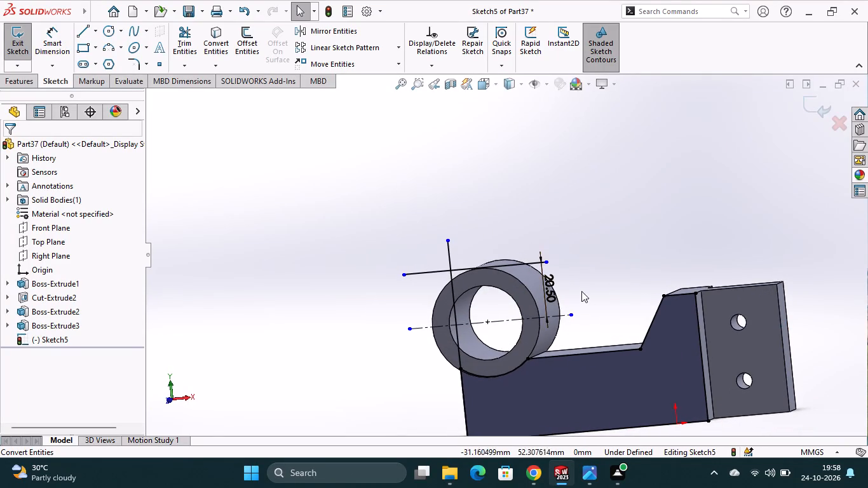
{"action": "middle_click_drag", "start_coordinate": [581, 290], "coordinate": [595, 308]}
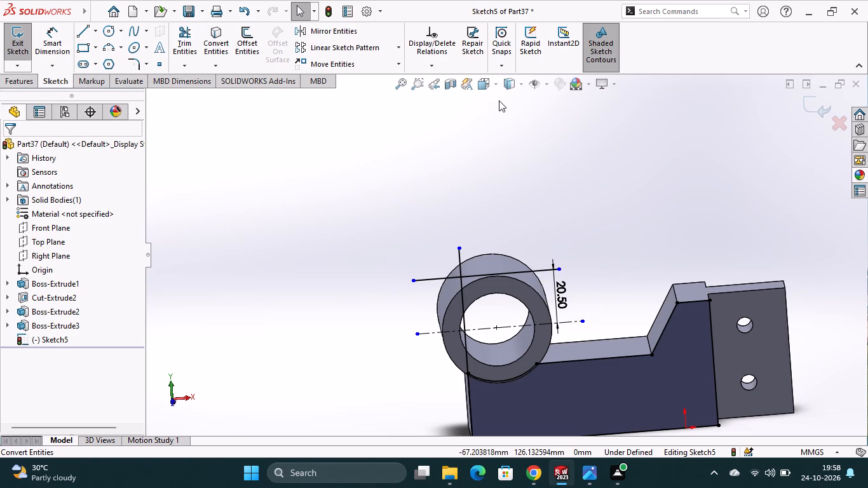
{"action": "left_click", "coordinate": [497, 85]}
{"action": "left_click", "coordinate": [557, 156]}
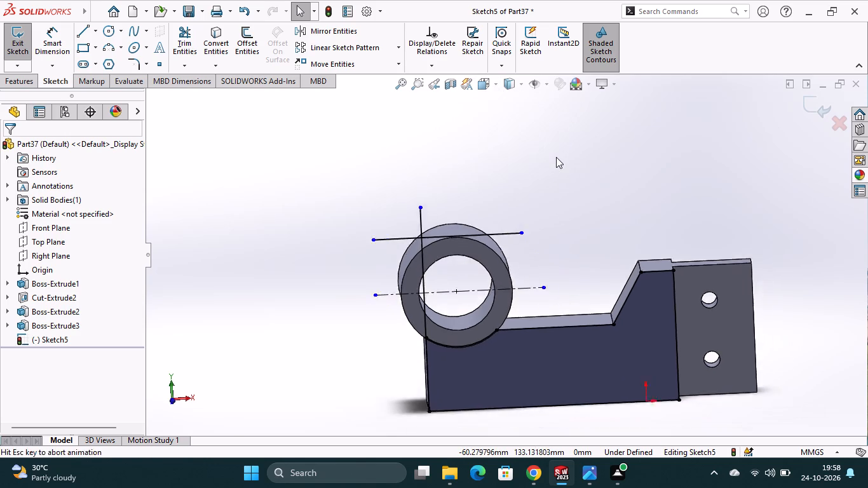
{"action": "scroll", "coordinate": [400, 225], "scroll_direction": "down", "scroll_amount": 1}
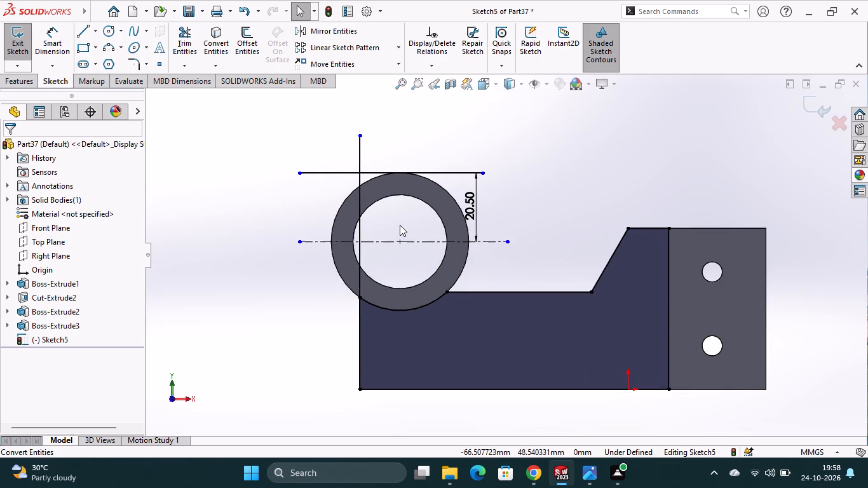
{"action": "scroll", "coordinate": [386, 236], "scroll_direction": "up", "scroll_amount": 3}
{"action": "scroll", "coordinate": [417, 242], "scroll_direction": "down", "scroll_amount": 9}
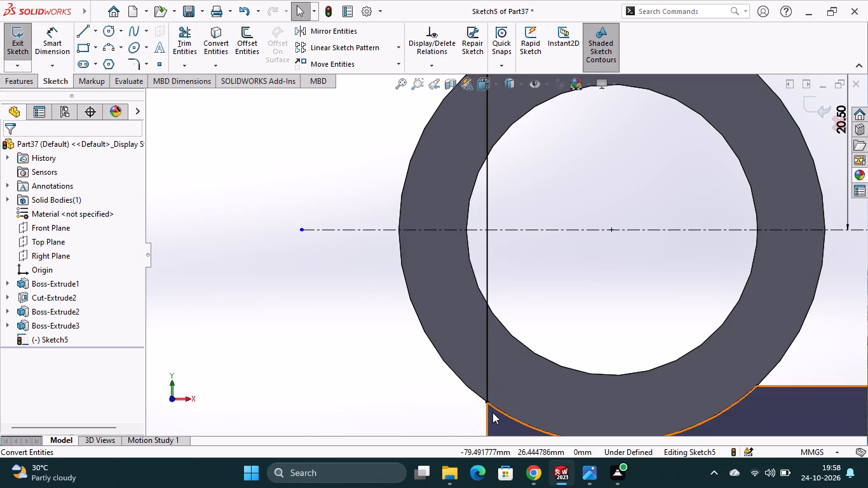
{"action": "scroll", "coordinate": [546, 336], "scroll_direction": "up", "scroll_amount": 3}
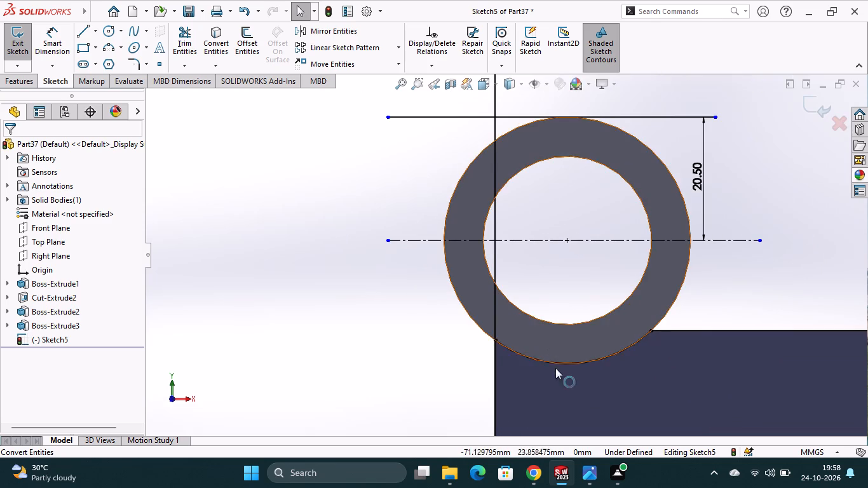
{"action": "middle_click_drag", "start_coordinate": [541, 384], "coordinate": [625, 398]}
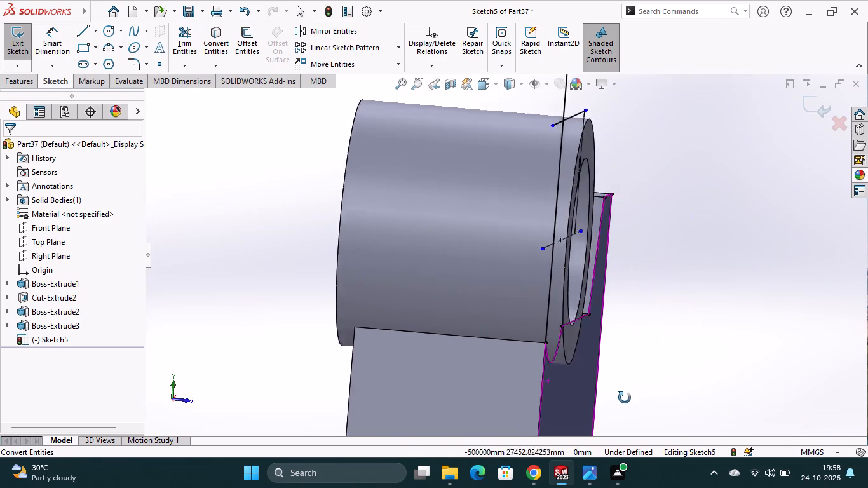
{"action": "middle_click_drag", "start_coordinate": [625, 398], "coordinate": [622, 381]}
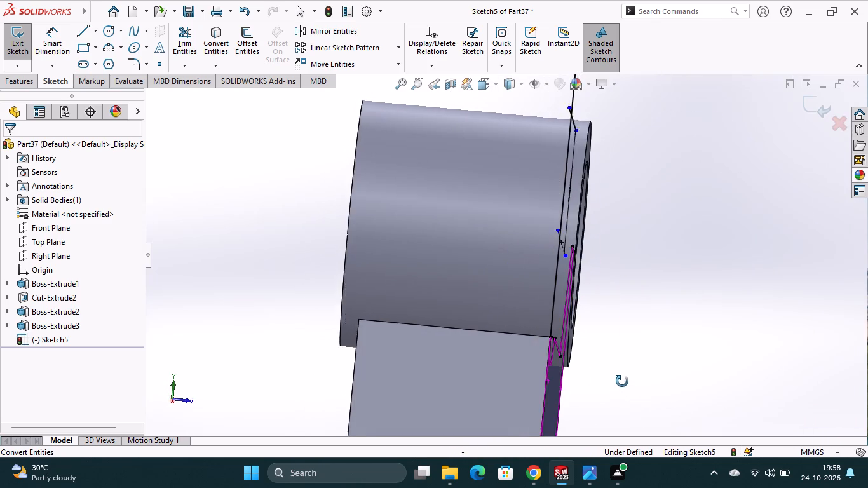
{"action": "middle_click_drag", "start_coordinate": [622, 381], "coordinate": [615, 377]}
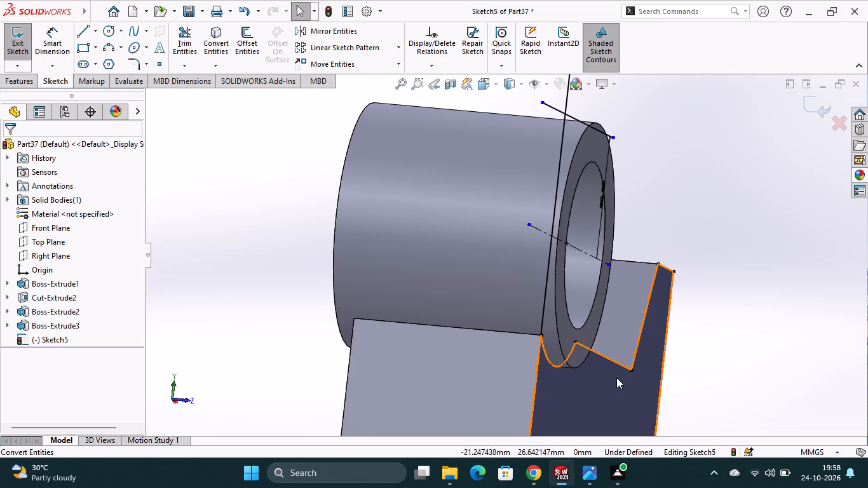
{"action": "scroll", "coordinate": [560, 373], "scroll_direction": "up", "scroll_amount": 1}
{"action": "middle_click_drag", "start_coordinate": [585, 375], "coordinate": [518, 358]}
{"action": "scroll", "coordinate": [537, 340], "scroll_direction": "up", "scroll_amount": 2}
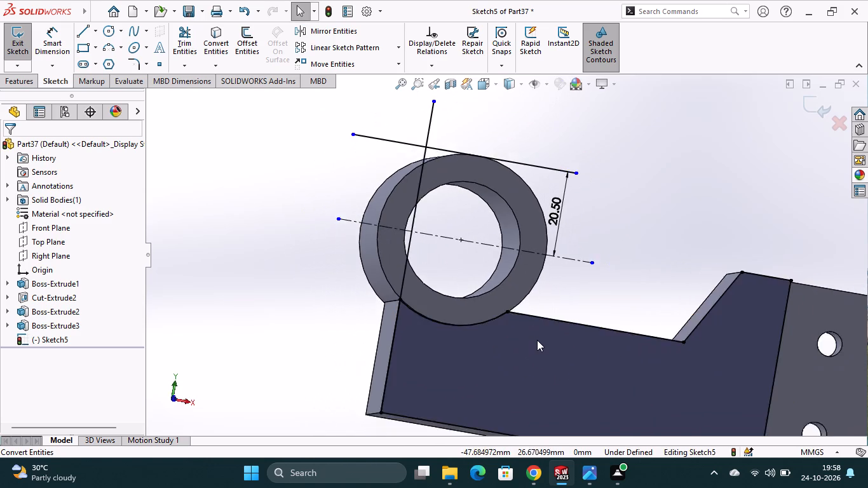
Trim away the whole horizontal centreline running through the ring's centre.
{"action": "scroll", "coordinate": [537, 339], "scroll_direction": "up", "scroll_amount": 1}
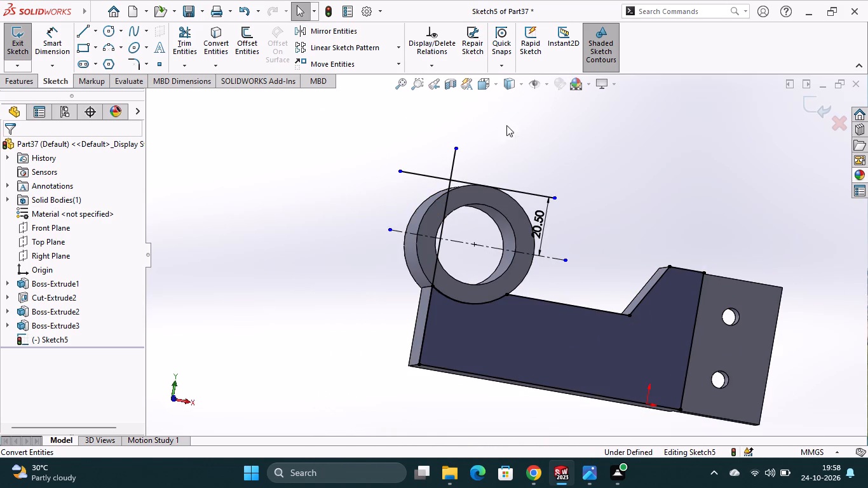
{"action": "left_click", "coordinate": [497, 85]}
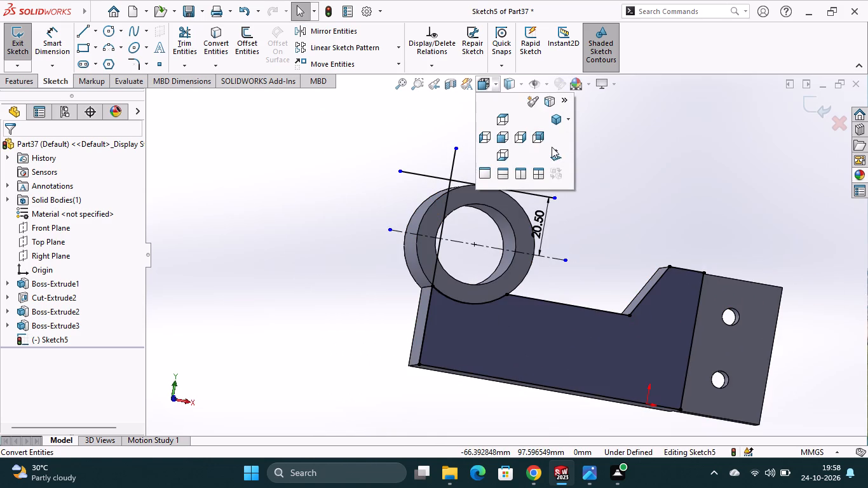
{"action": "left_click", "coordinate": [557, 156]}
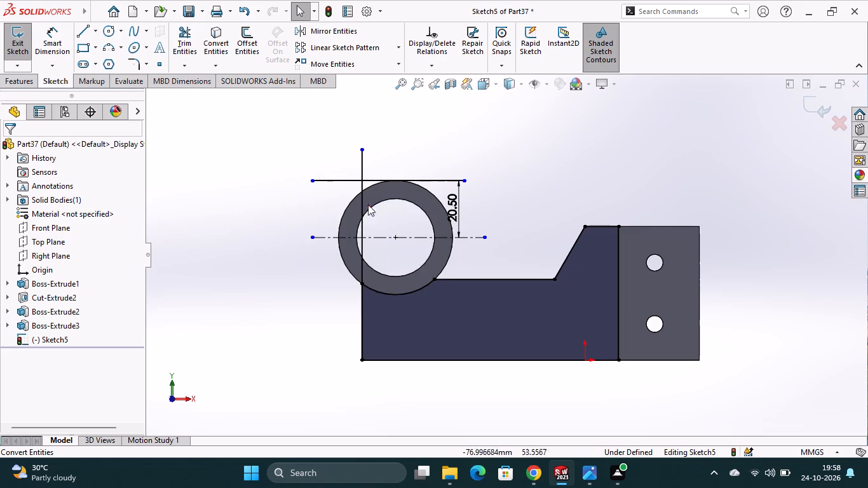
{"action": "scroll", "coordinate": [426, 186], "scroll_direction": "down", "scroll_amount": 2}
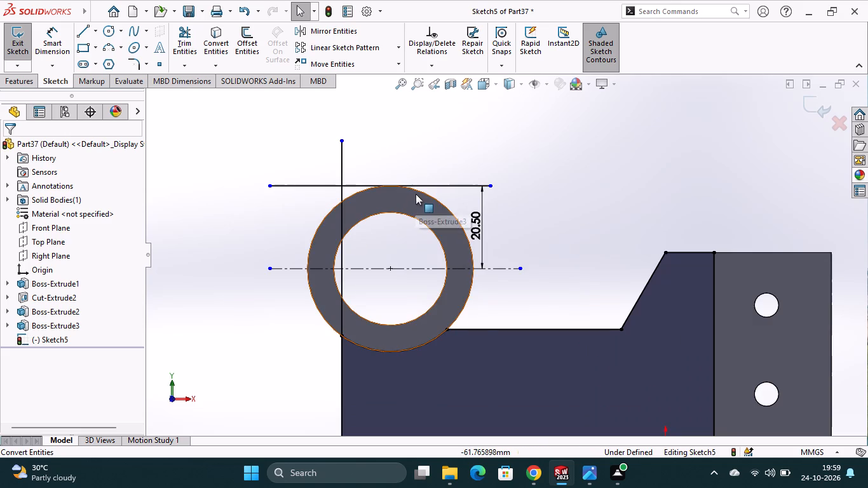
{"action": "scroll", "coordinate": [417, 187], "scroll_direction": "down", "scroll_amount": 1}
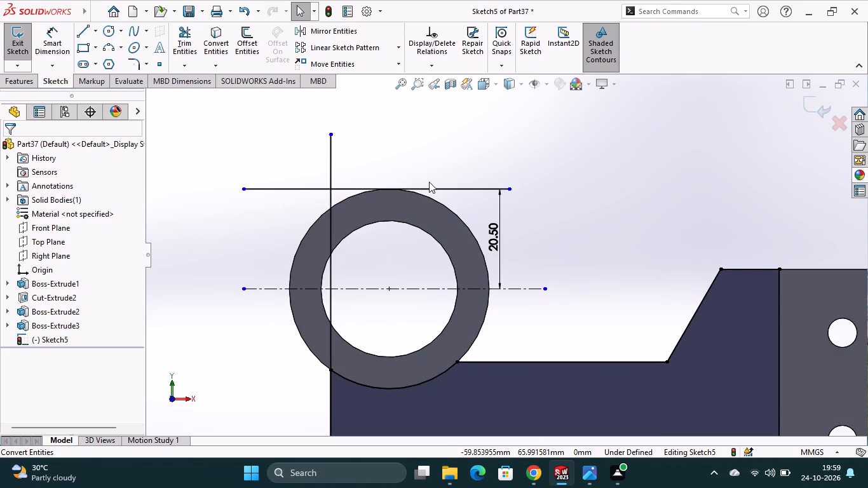
{"action": "left_click", "coordinate": [184, 49]}
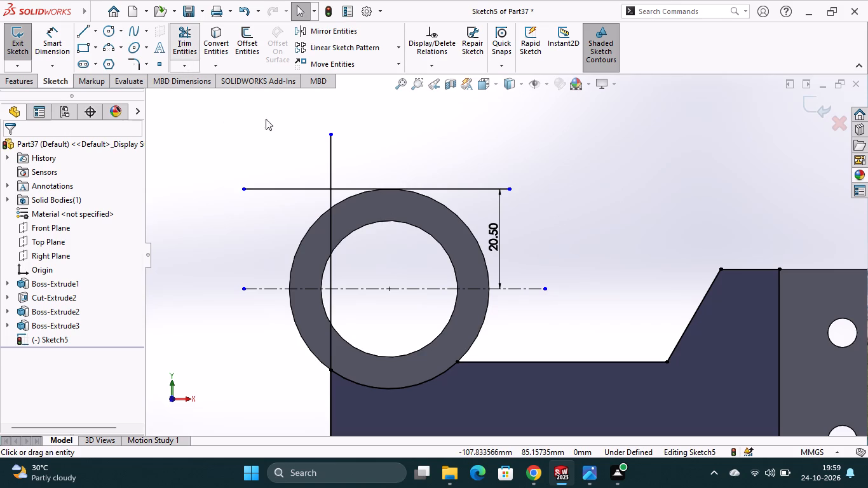
{"action": "left_click", "coordinate": [261, 290]}
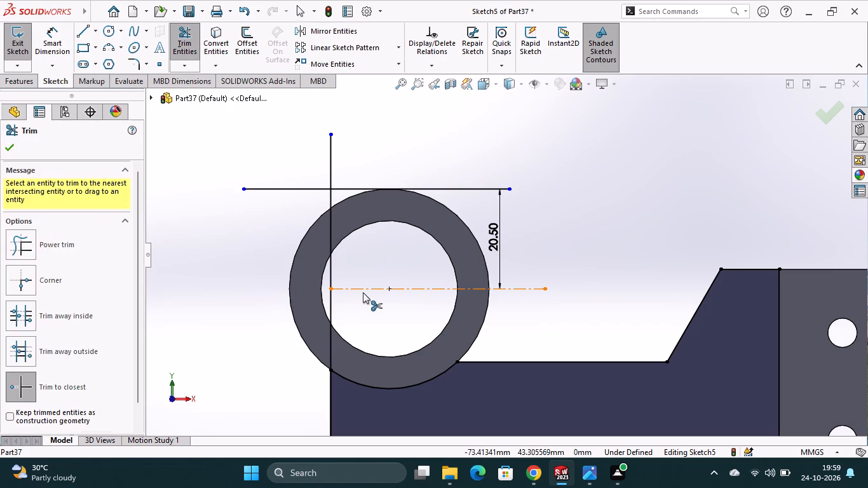
{"action": "left_click", "coordinate": [366, 287]}
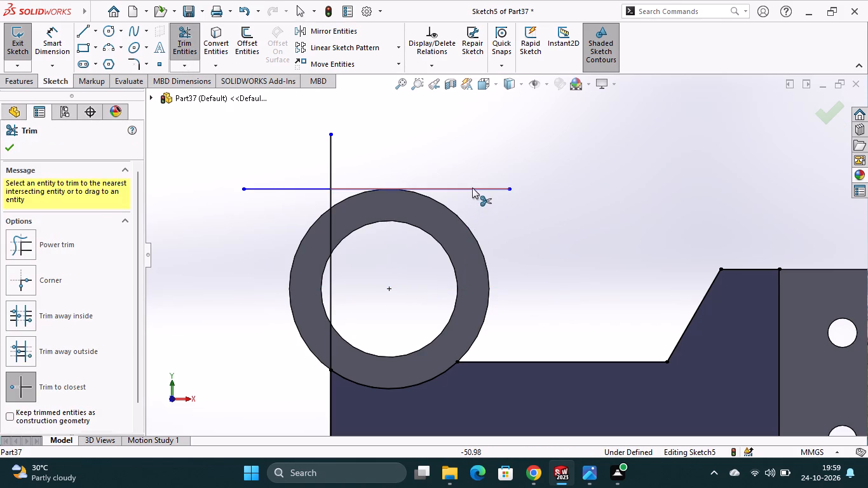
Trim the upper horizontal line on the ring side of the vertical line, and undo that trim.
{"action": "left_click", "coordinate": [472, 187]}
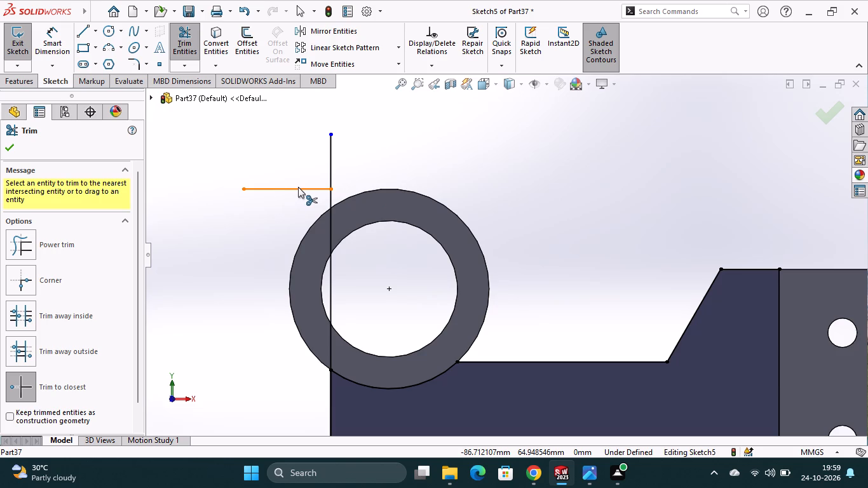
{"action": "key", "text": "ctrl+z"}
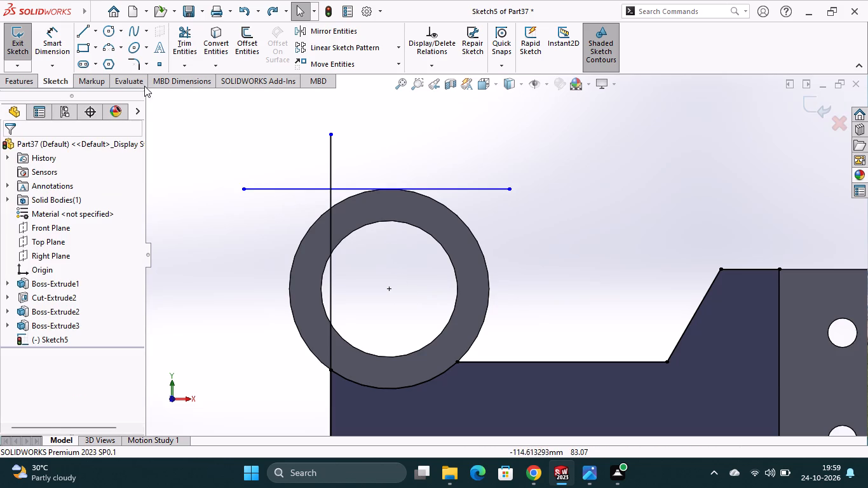
Sketch a vertical centreline from above the ring down through its centre, ending inside the hole.
{"action": "left_click", "coordinate": [96, 35]}
{"action": "left_click", "coordinate": [108, 60]}
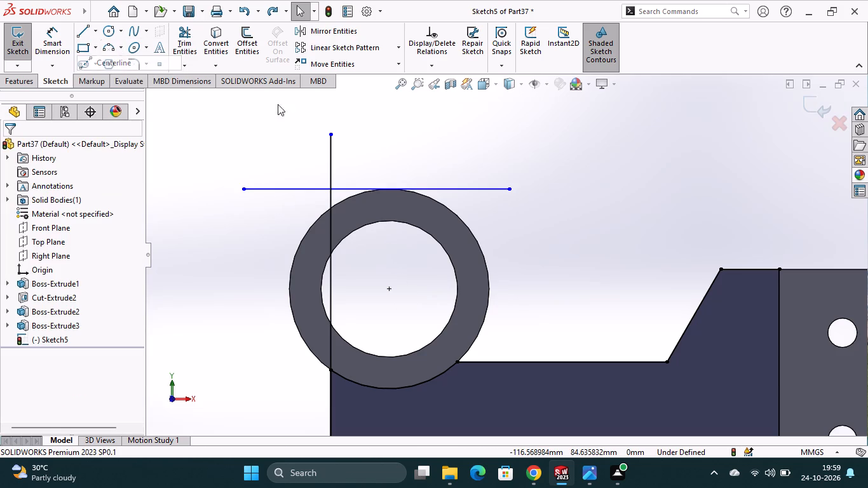
{"action": "left_click", "coordinate": [388, 147]}
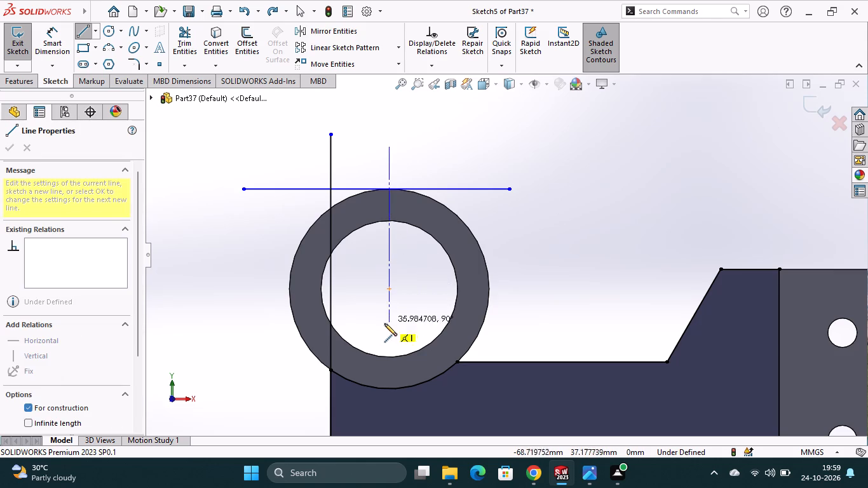
{"action": "left_click", "coordinate": [389, 336]}
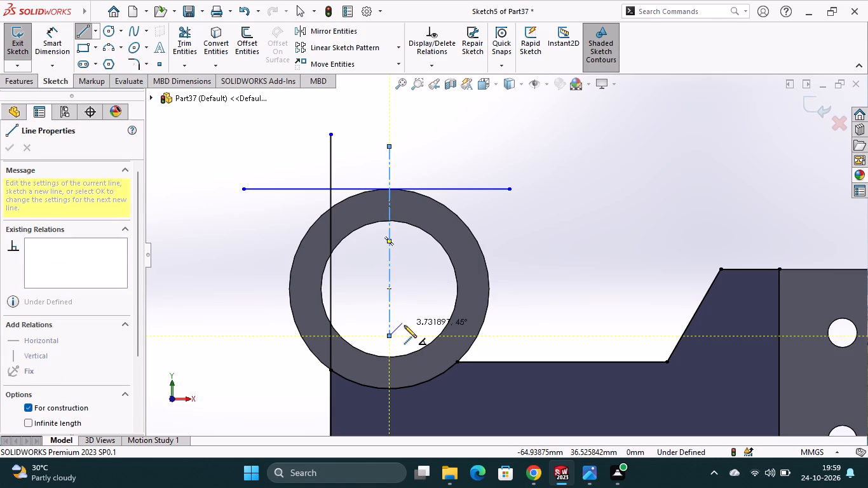
{"action": "key", "text": "Escape"}
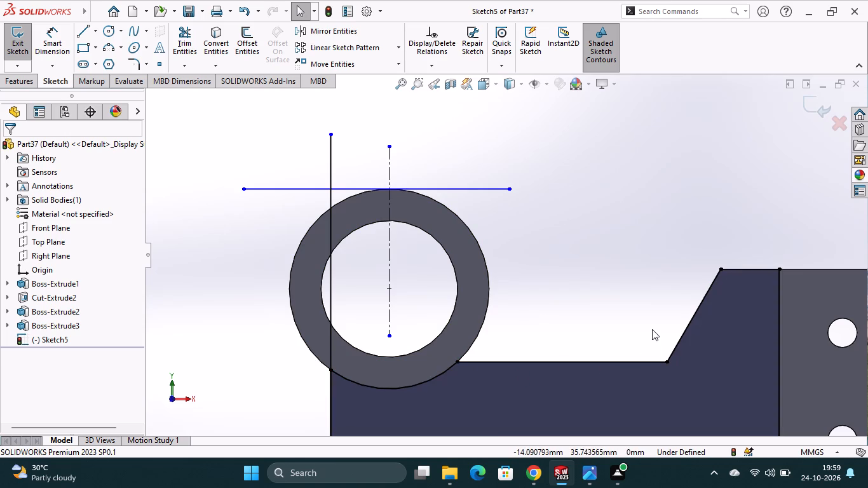
Convert the outline of the ring's front face into entities of the current sketch.
{"action": "middle_click", "coordinate": [655, 294]}
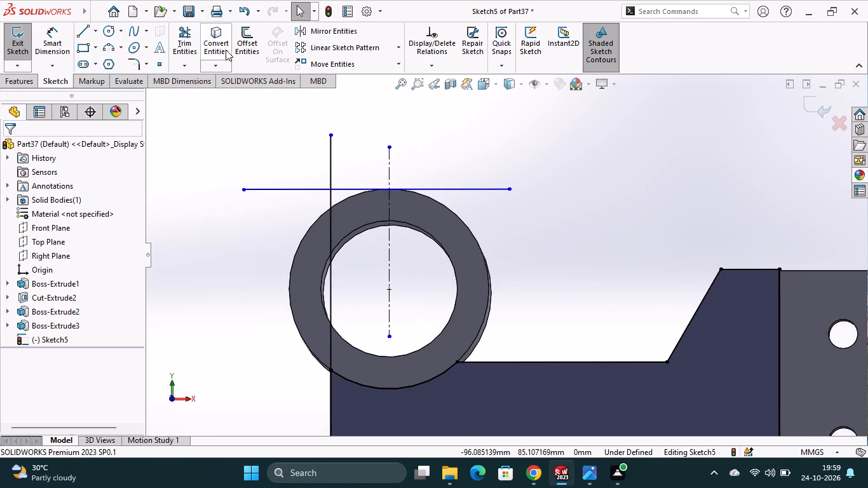
{"action": "left_click", "coordinate": [215, 32]}
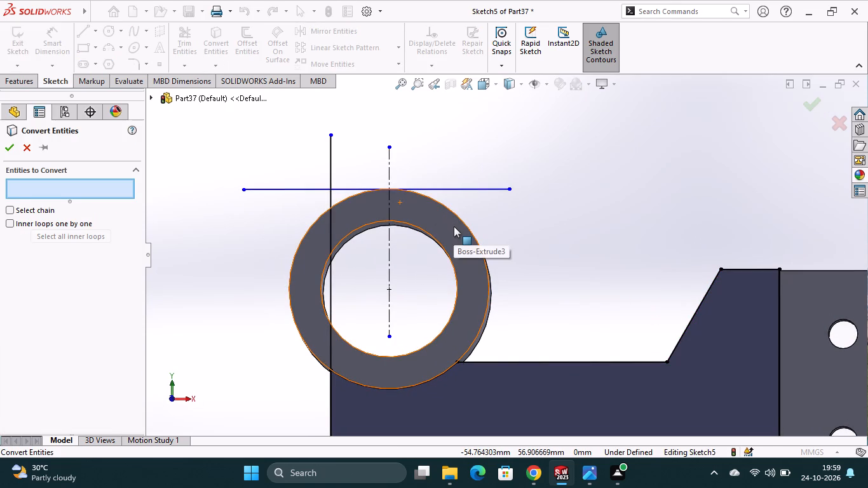
{"action": "left_click", "coordinate": [454, 226]}
{"action": "left_click", "coordinate": [7, 140]}
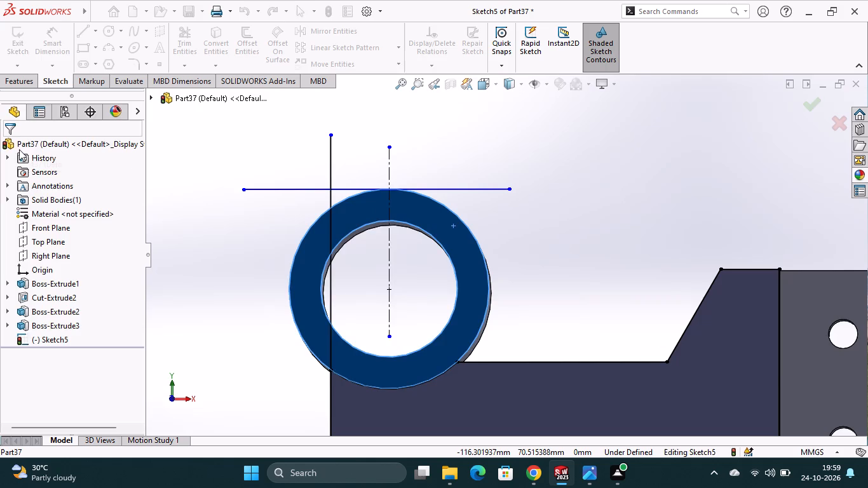
Trim the upper horizontal line to span from the vertical line to the centreline, and trim the vertical line's extension above it.
{"action": "scroll", "coordinate": [406, 158], "scroll_direction": "down", "scroll_amount": 3}
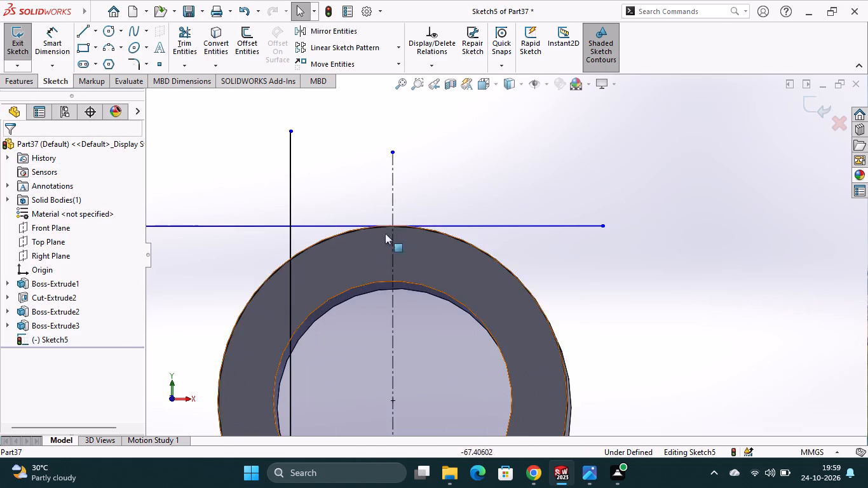
{"action": "scroll", "coordinate": [417, 217], "scroll_direction": "down", "scroll_amount": 4}
{"action": "scroll", "coordinate": [473, 237], "scroll_direction": "up", "scroll_amount": 3}
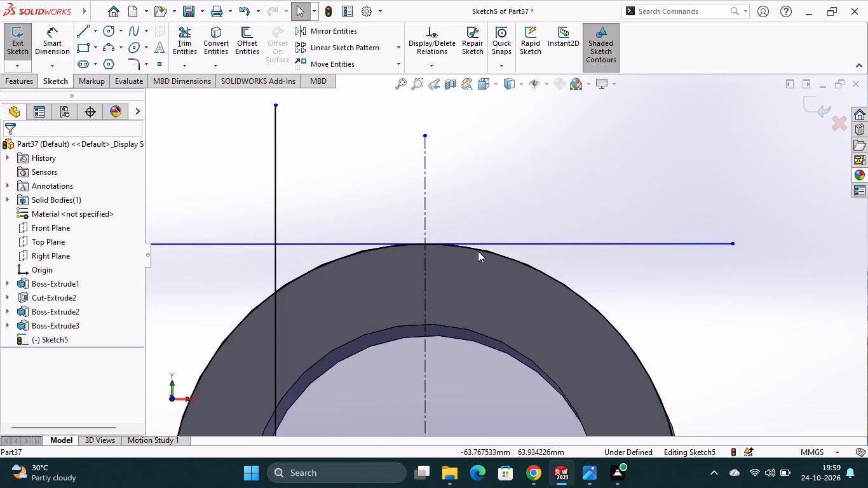
{"action": "scroll", "coordinate": [478, 251], "scroll_direction": "up", "scroll_amount": 1}
{"action": "scroll", "coordinate": [434, 186], "scroll_direction": "up", "scroll_amount": 1}
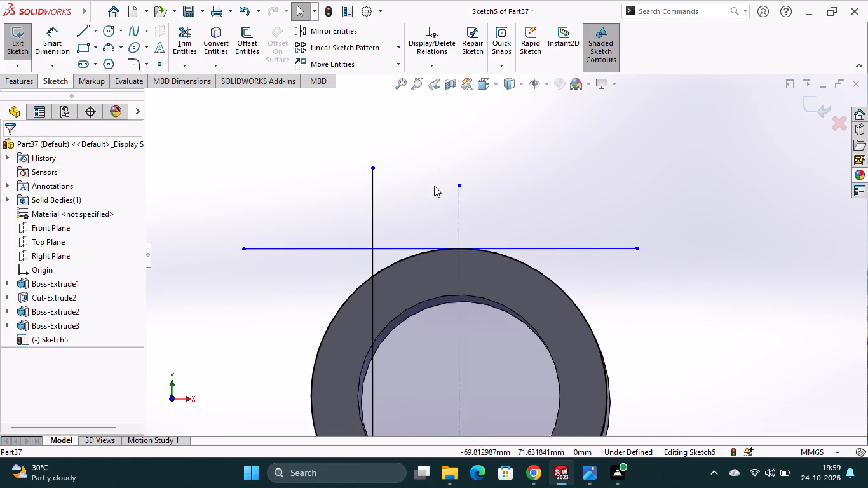
{"action": "left_click", "coordinate": [494, 87]}
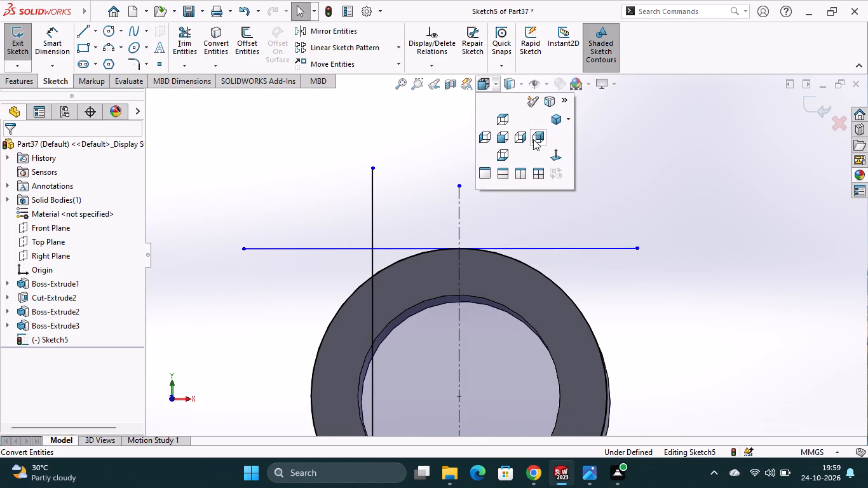
{"action": "left_click", "coordinate": [557, 154]}
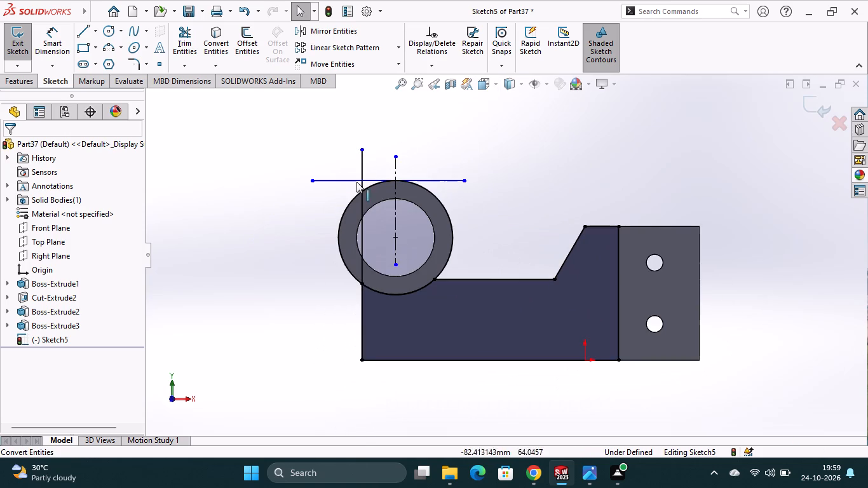
{"action": "left_click", "coordinate": [187, 43]}
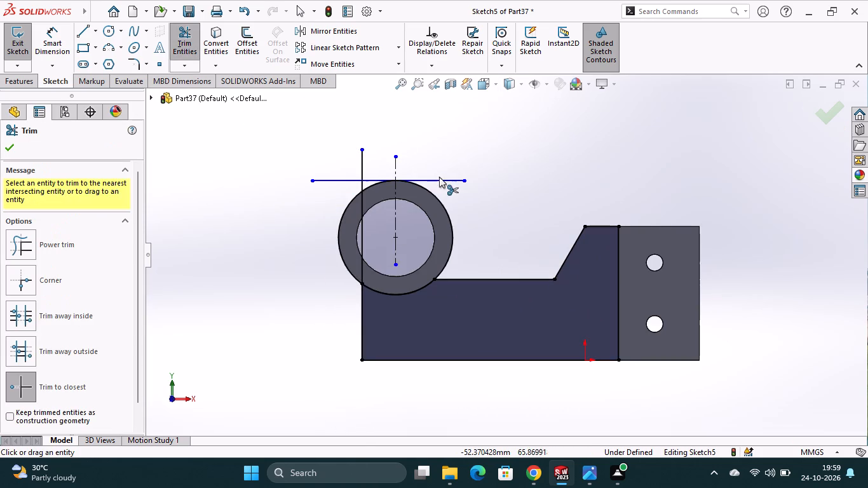
{"action": "left_click", "coordinate": [455, 180]}
{"action": "scroll", "coordinate": [440, 177], "scroll_direction": "down", "scroll_amount": 4}
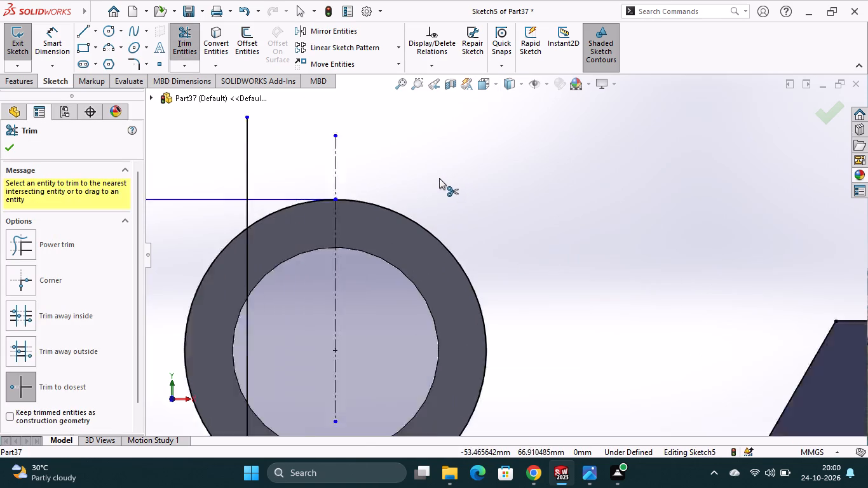
{"action": "scroll", "coordinate": [439, 178], "scroll_direction": "down", "scroll_amount": 1}
{"action": "scroll", "coordinate": [297, 175], "scroll_direction": "up", "scroll_amount": 1}
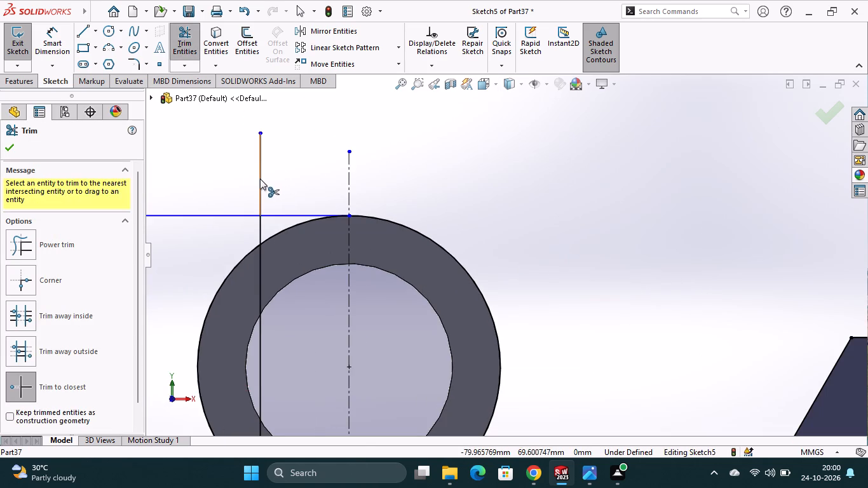
{"action": "left_click", "coordinate": [260, 179]}
{"action": "left_click", "coordinate": [237, 216]}
Trim away the converted bottom and free-end edges of the arm and the ring circle's arc outside the vertical line.
{"action": "scroll", "coordinate": [306, 281], "scroll_direction": "up", "scroll_amount": 1}
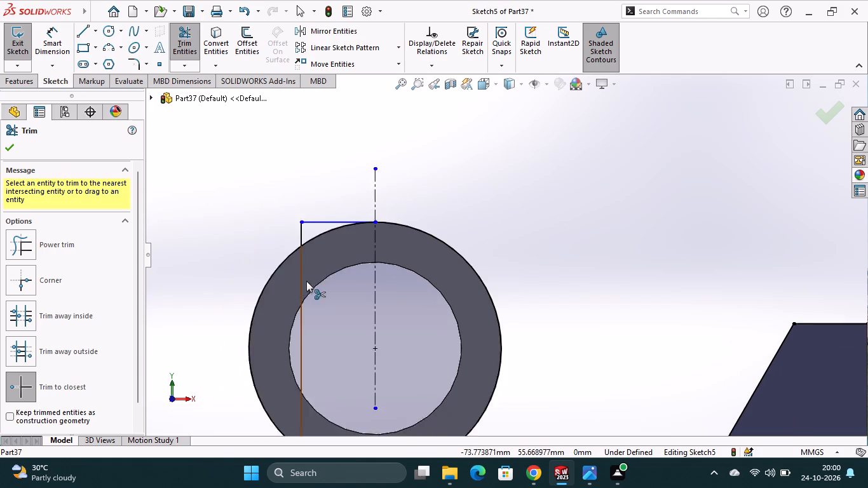
{"action": "scroll", "coordinate": [306, 281], "scroll_direction": "up", "scroll_amount": 1}
{"action": "scroll", "coordinate": [388, 374], "scroll_direction": "up", "scroll_amount": 3}
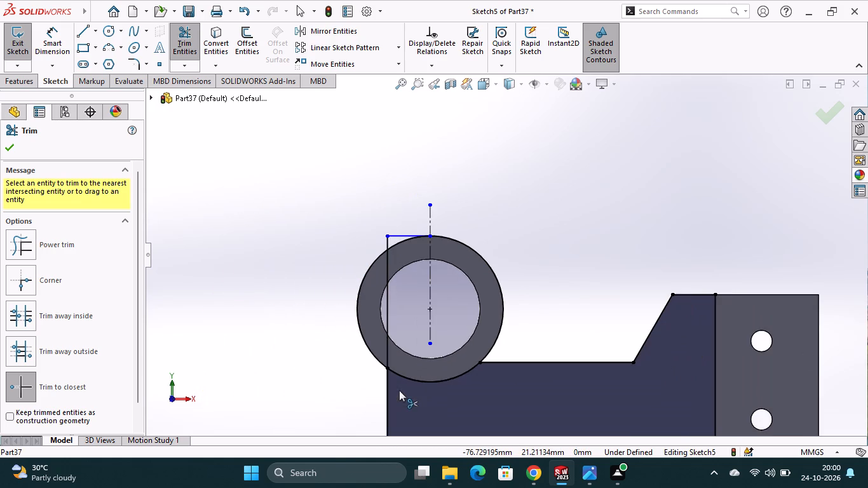
{"action": "left_click", "coordinate": [405, 383]}
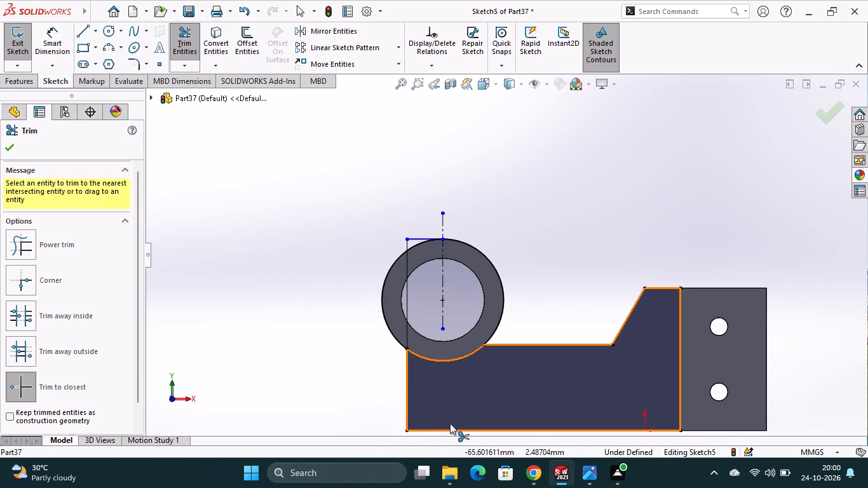
{"action": "left_click", "coordinate": [455, 429]}
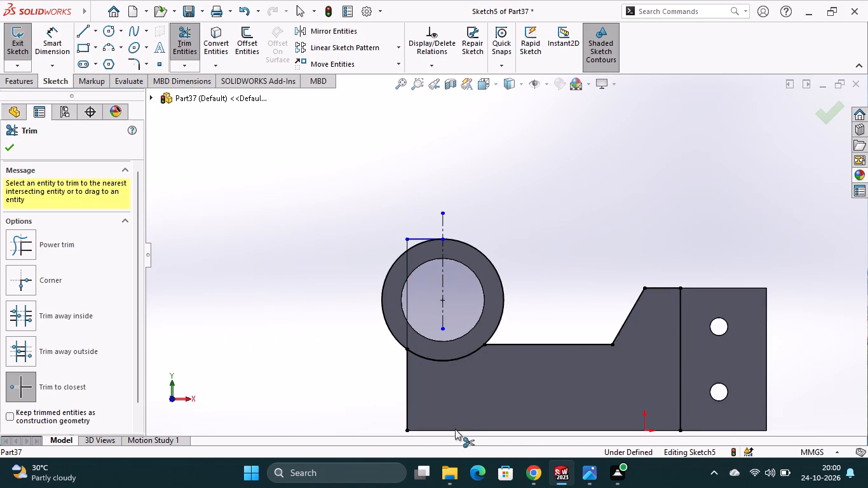
{"action": "left_click", "coordinate": [404, 405]}
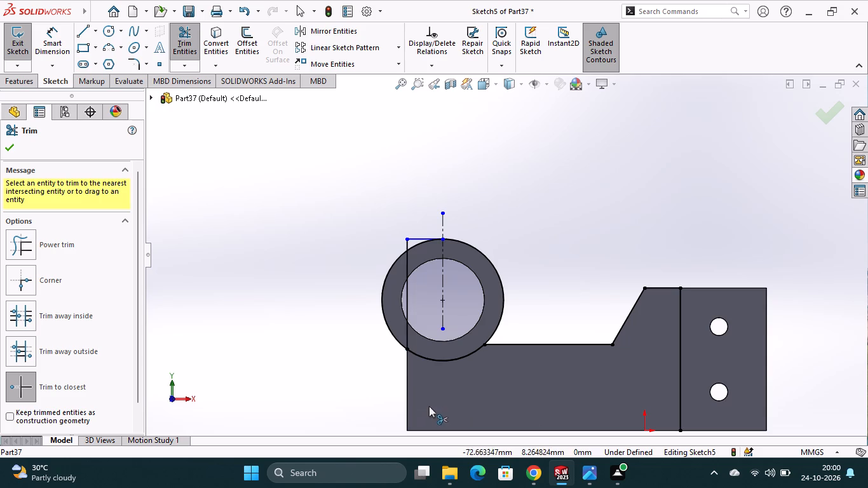
{"action": "left_click", "coordinate": [400, 343]}
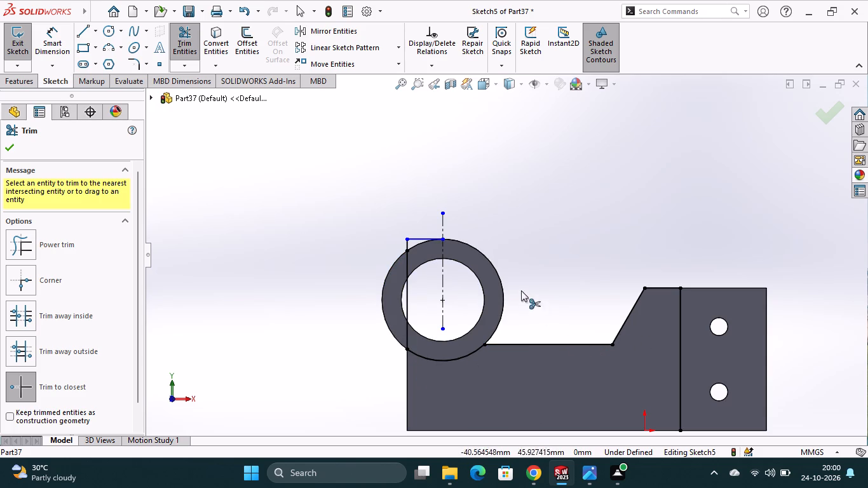
Trim away the arm outline's long upper edge, sloped edge, short top edge and vertical edge beside the hole plate.
{"action": "scroll", "coordinate": [517, 267], "scroll_direction": "down", "scroll_amount": 2}
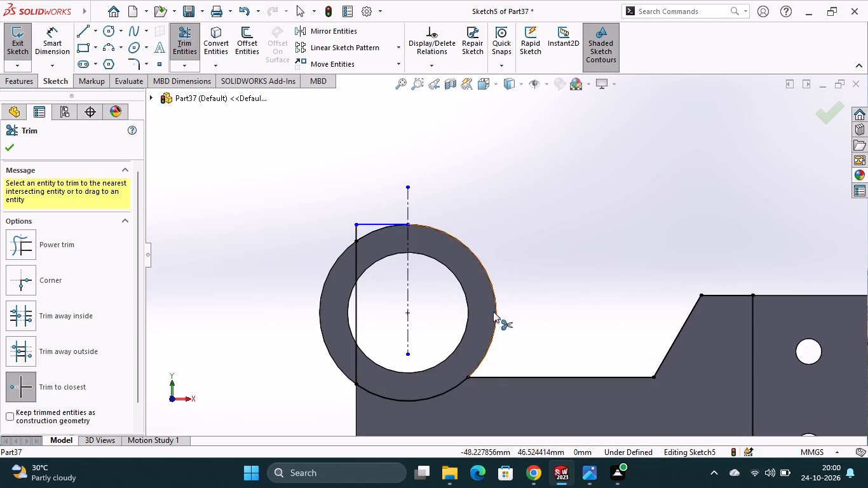
{"action": "left_click", "coordinate": [526, 379]}
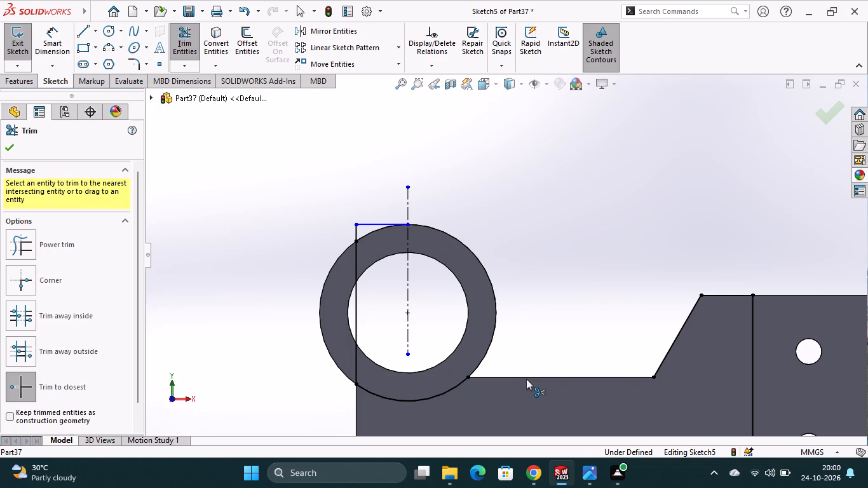
{"action": "left_click", "coordinate": [663, 358]}
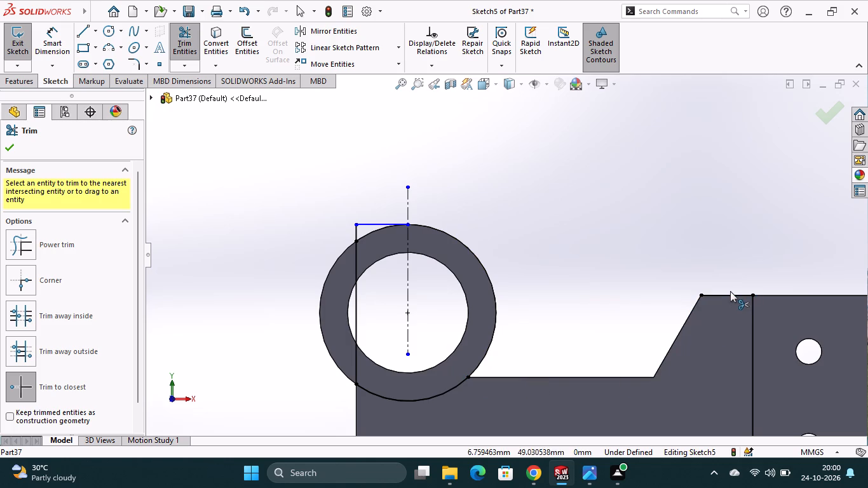
{"action": "left_click", "coordinate": [730, 291]}
{"action": "left_click", "coordinate": [730, 293]}
{"action": "left_click", "coordinate": [754, 335]}
{"action": "scroll", "coordinate": [739, 347], "scroll_direction": "up", "scroll_amount": 1}
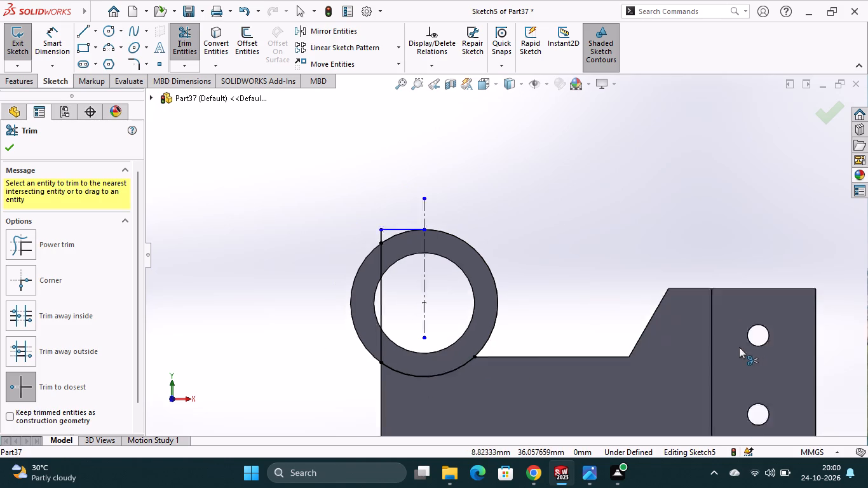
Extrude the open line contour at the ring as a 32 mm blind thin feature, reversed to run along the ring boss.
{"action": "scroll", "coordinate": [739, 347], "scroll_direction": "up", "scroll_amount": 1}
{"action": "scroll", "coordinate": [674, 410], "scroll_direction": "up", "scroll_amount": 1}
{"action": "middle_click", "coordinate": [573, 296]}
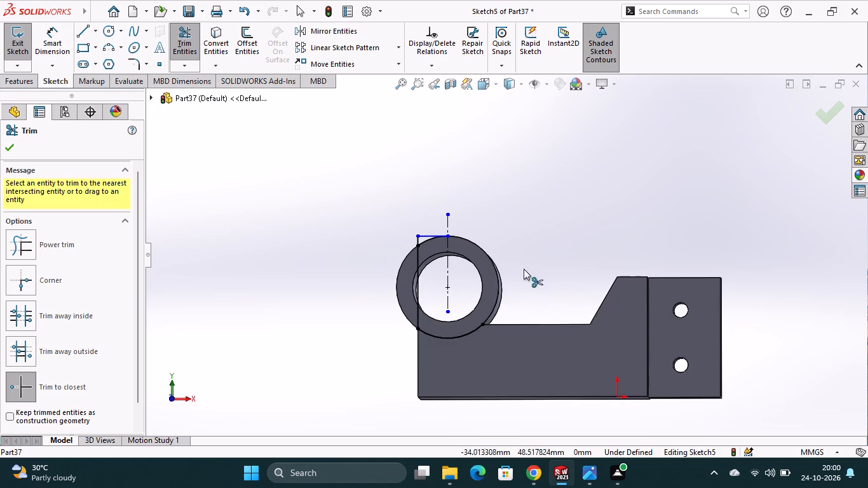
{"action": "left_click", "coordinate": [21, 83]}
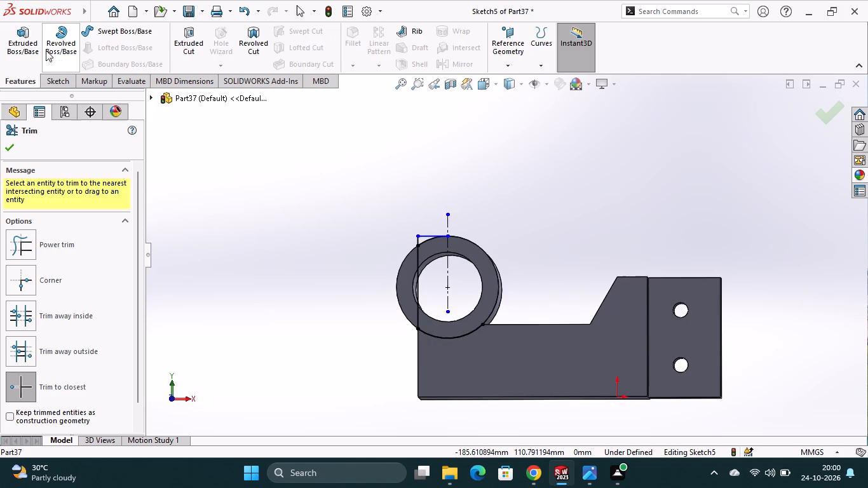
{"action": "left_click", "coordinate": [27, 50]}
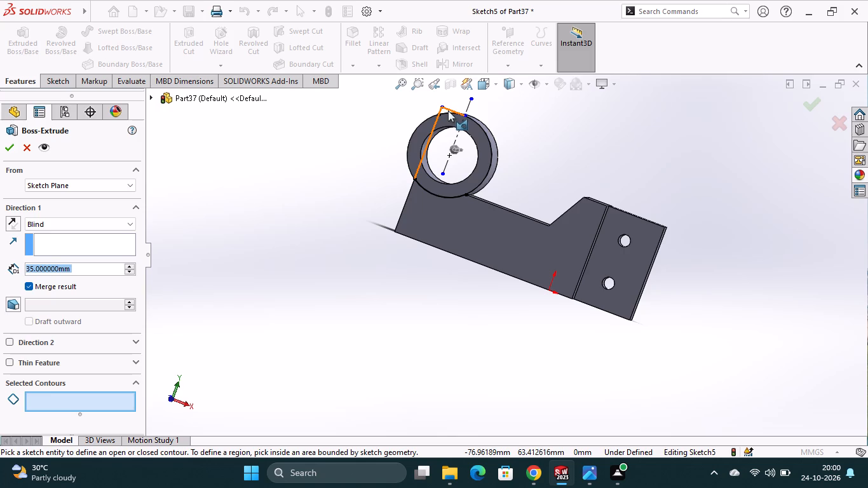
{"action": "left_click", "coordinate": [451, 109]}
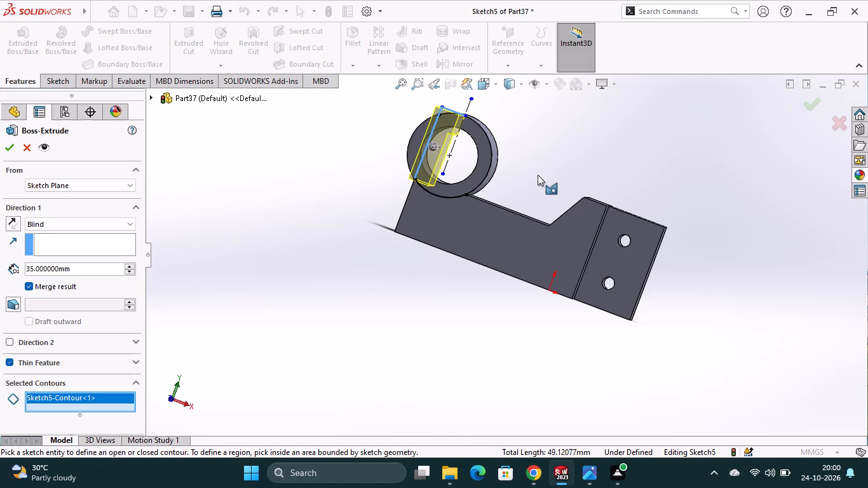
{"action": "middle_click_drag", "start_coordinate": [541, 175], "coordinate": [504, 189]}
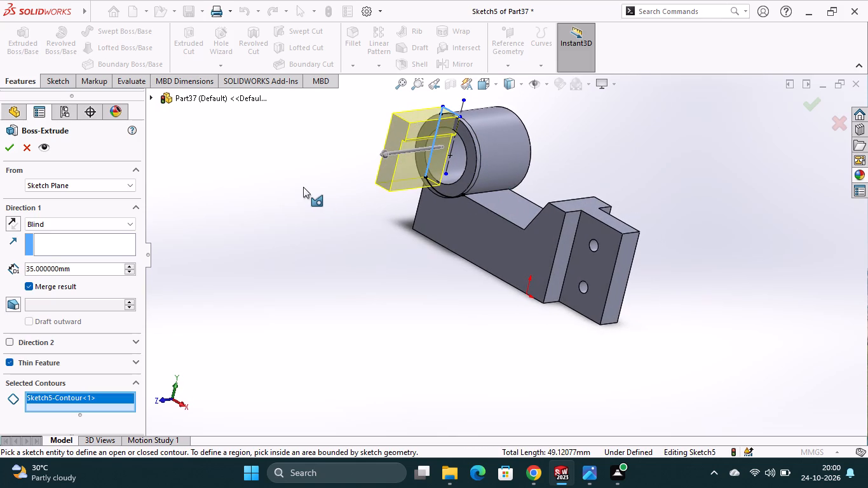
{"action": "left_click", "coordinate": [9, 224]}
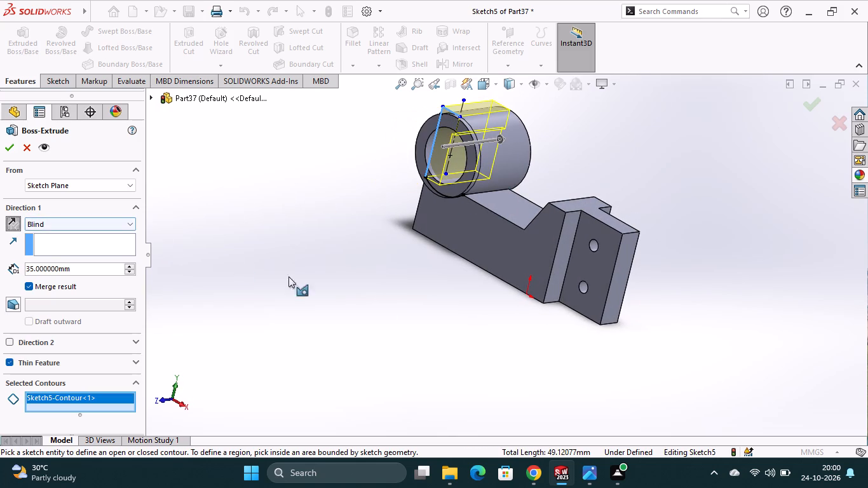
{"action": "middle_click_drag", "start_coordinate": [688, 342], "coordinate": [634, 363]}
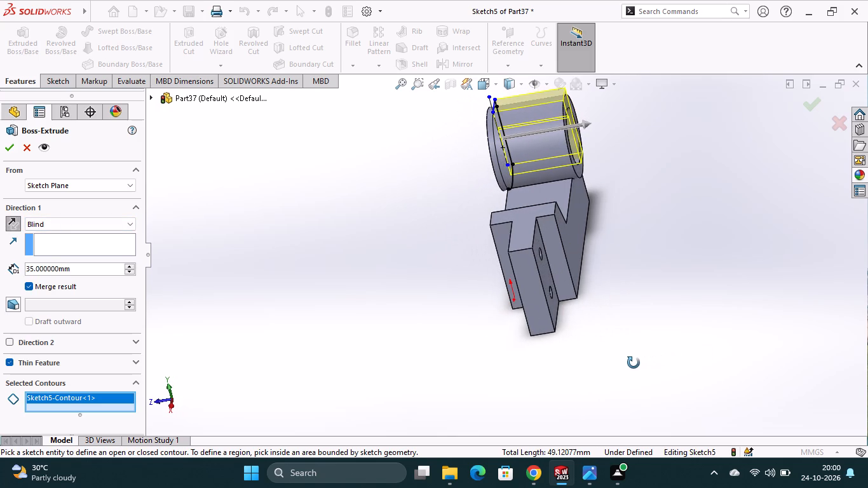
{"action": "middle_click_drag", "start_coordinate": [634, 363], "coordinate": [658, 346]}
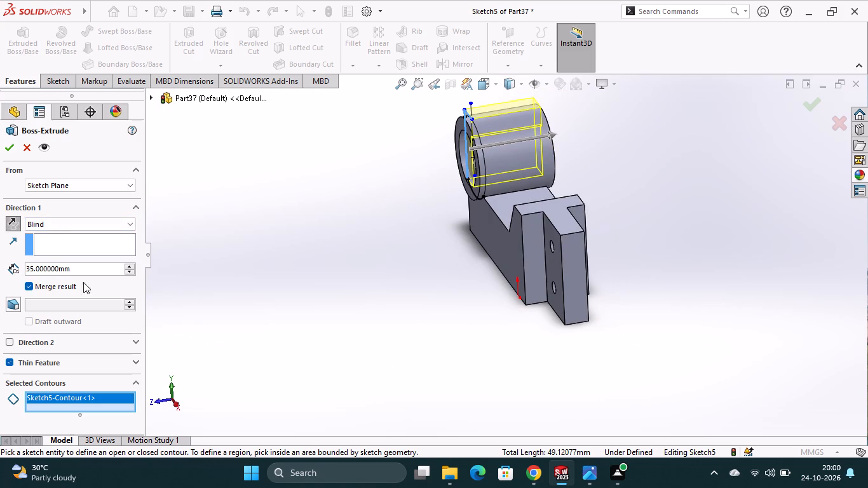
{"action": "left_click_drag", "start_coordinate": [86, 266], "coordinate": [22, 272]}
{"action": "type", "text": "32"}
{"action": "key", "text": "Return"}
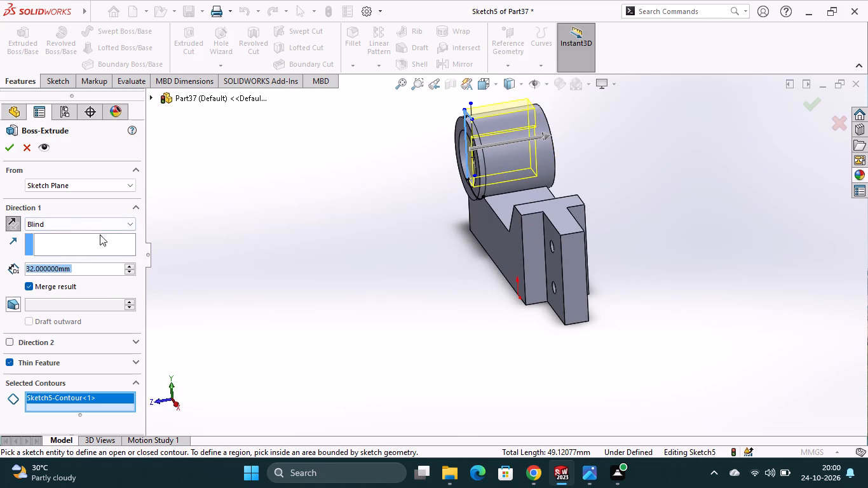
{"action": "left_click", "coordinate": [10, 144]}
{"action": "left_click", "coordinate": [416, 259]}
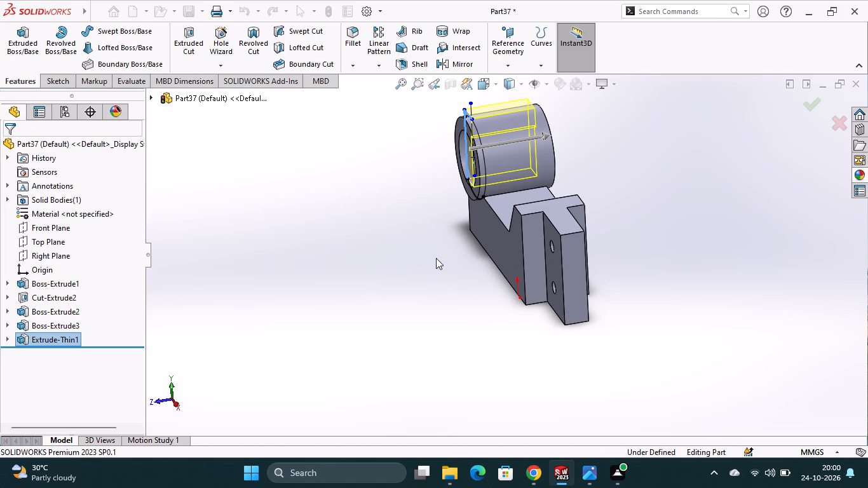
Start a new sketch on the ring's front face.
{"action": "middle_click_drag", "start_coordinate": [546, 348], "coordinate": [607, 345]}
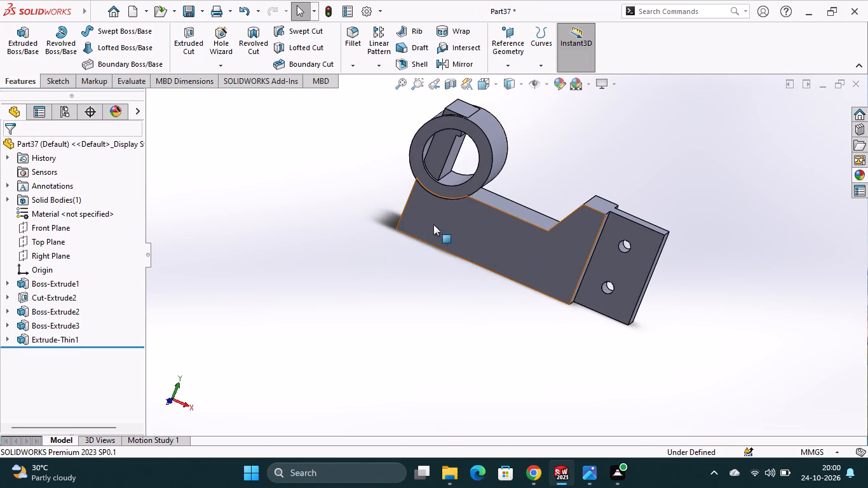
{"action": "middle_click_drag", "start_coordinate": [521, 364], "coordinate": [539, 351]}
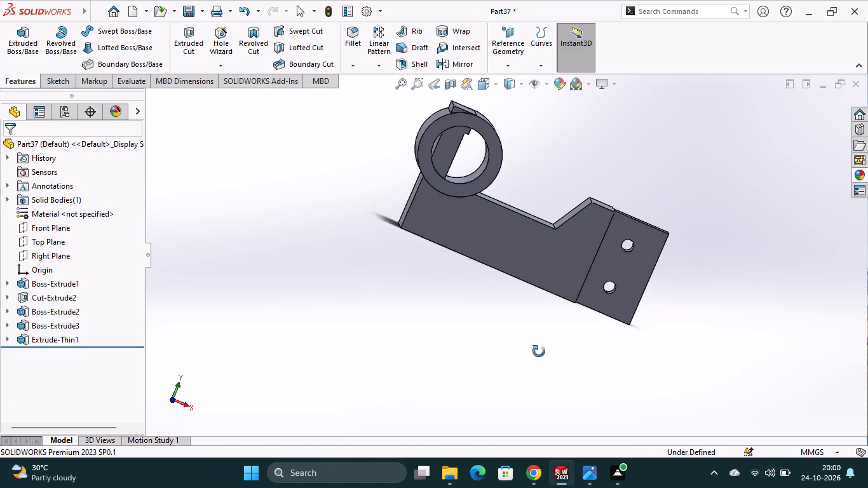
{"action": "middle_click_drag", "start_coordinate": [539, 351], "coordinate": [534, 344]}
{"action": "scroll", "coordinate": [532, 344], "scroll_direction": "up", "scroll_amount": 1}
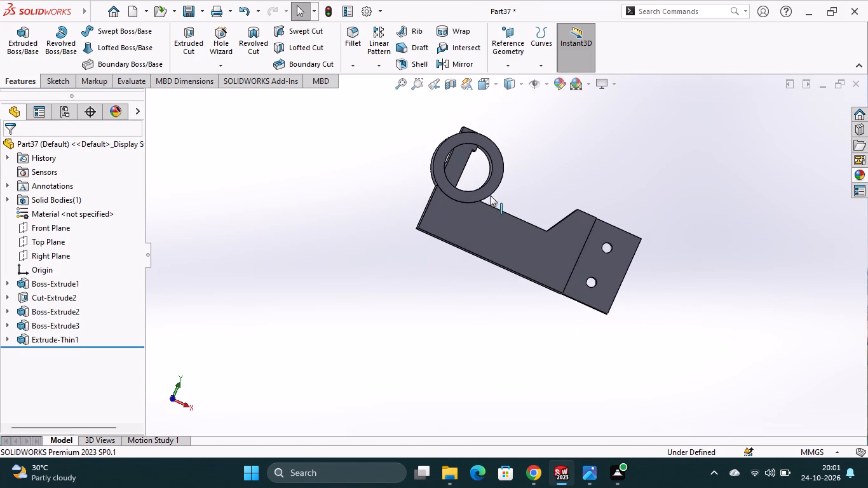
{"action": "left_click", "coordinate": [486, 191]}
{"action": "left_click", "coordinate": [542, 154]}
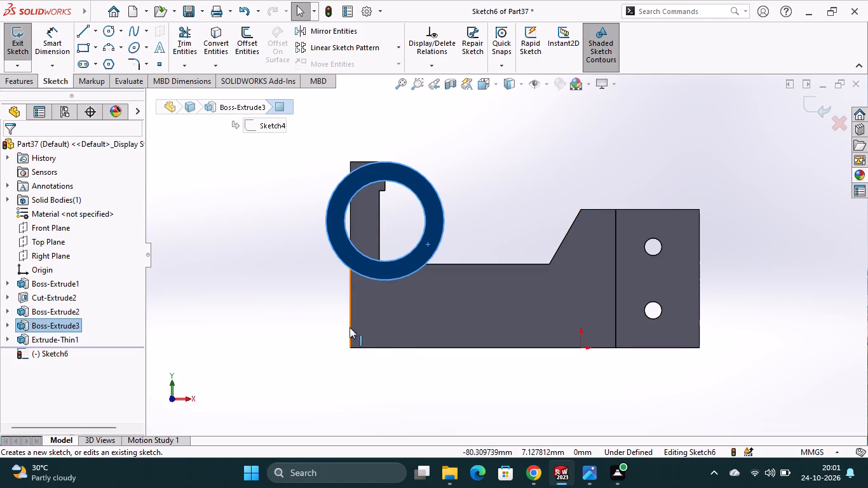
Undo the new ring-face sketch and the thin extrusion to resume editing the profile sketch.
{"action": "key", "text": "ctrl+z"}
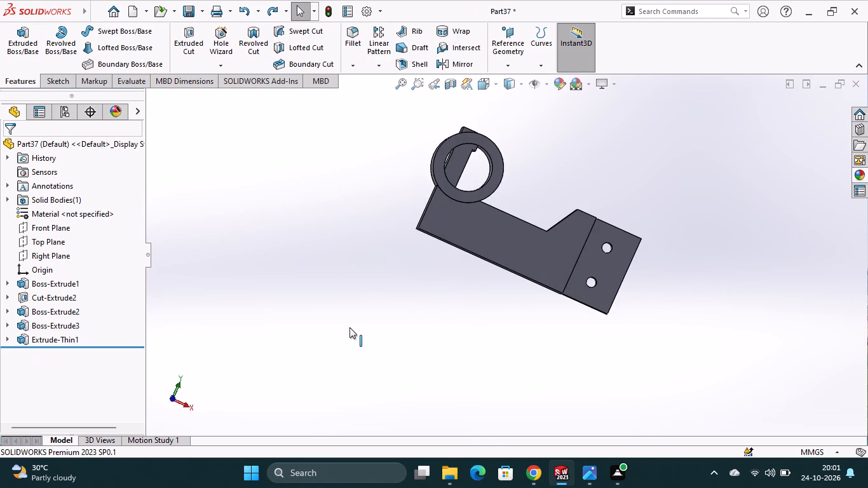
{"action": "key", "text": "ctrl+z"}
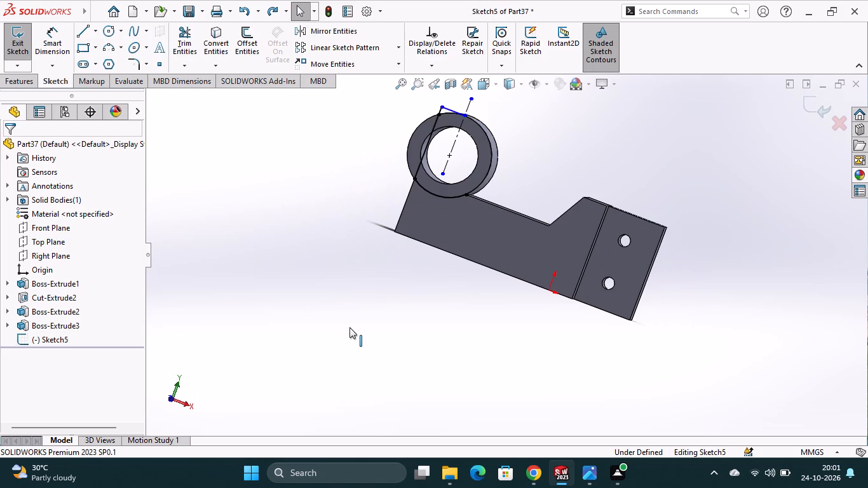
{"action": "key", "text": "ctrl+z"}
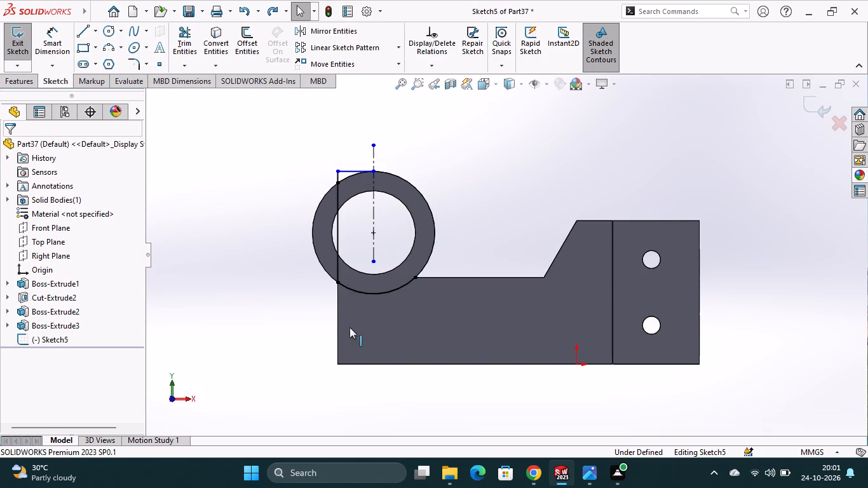
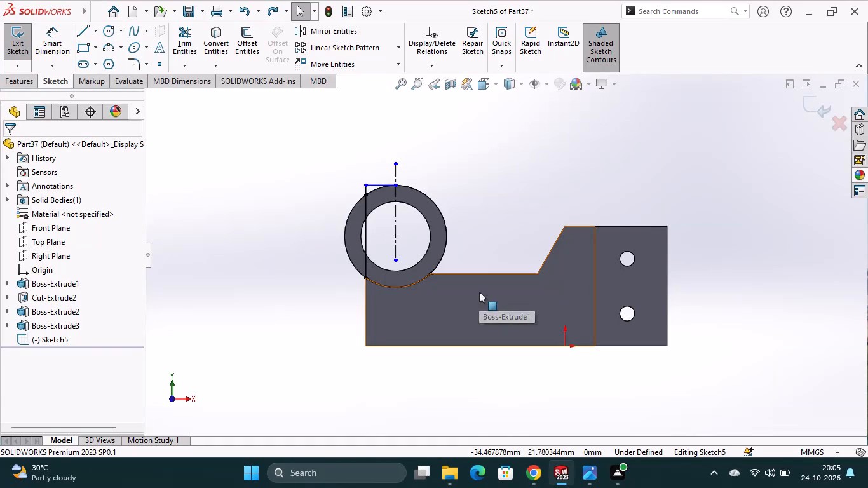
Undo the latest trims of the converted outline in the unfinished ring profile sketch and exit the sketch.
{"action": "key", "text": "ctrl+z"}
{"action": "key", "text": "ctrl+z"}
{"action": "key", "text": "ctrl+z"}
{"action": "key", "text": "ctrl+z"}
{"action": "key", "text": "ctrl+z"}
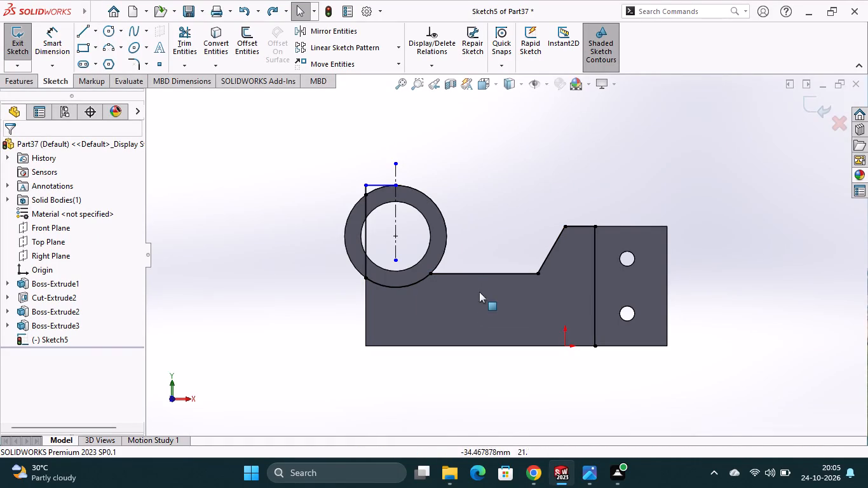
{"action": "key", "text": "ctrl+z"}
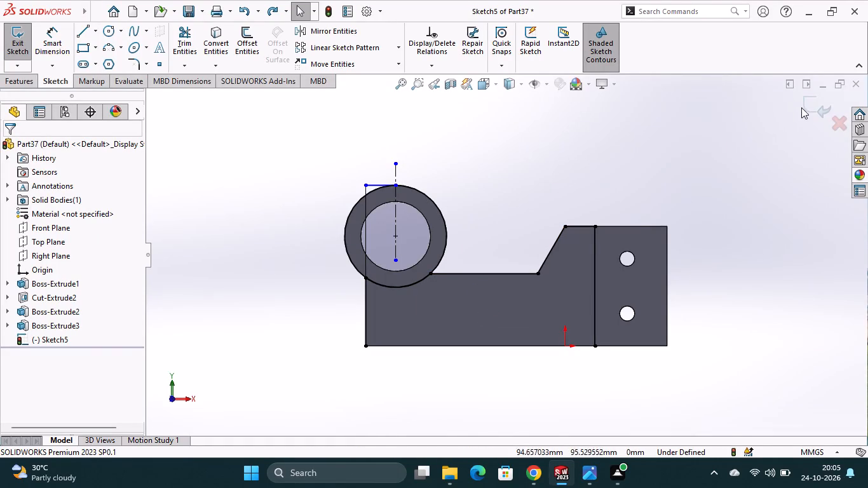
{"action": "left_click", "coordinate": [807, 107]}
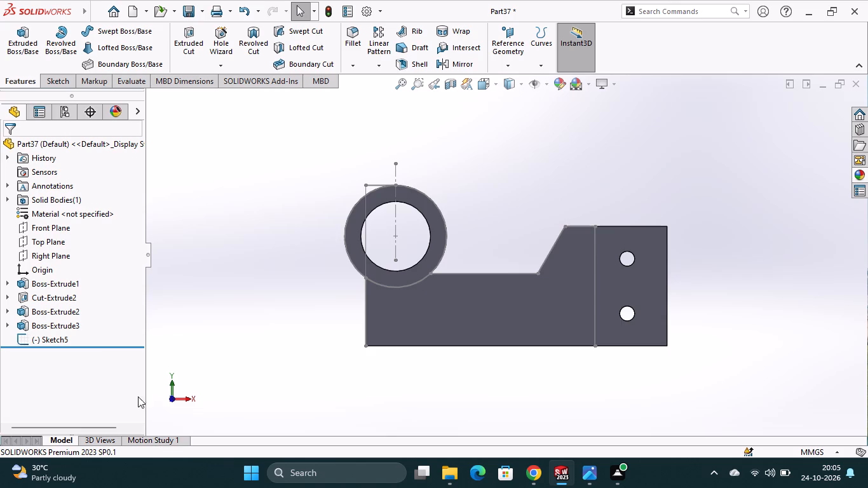
Delete the unused ring profile sketch, Sketch5, from the part.
{"action": "right_click", "coordinate": [58, 342]}
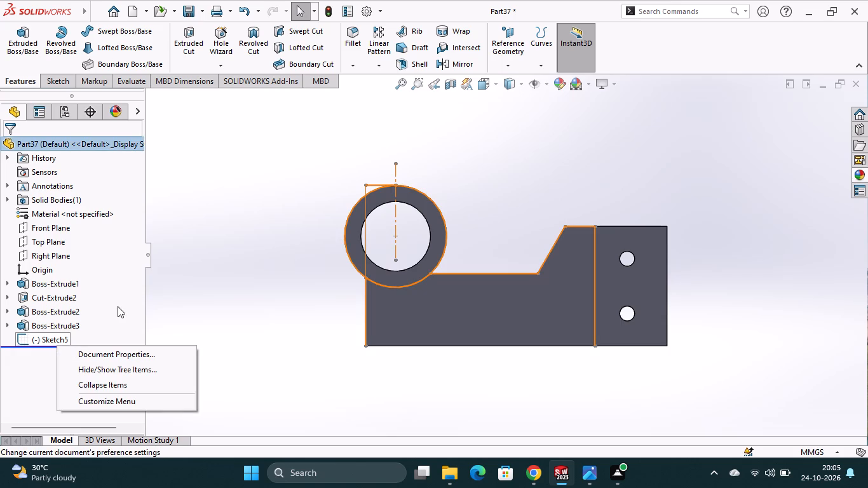
{"action": "left_click", "coordinate": [118, 306]}
{"action": "right_click", "coordinate": [67, 341]}
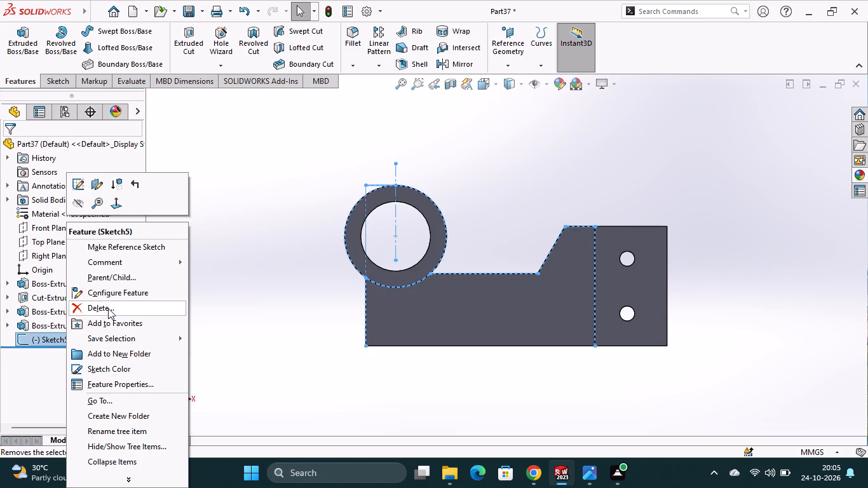
{"action": "left_click", "coordinate": [108, 308]}
{"action": "left_click", "coordinate": [520, 166]}
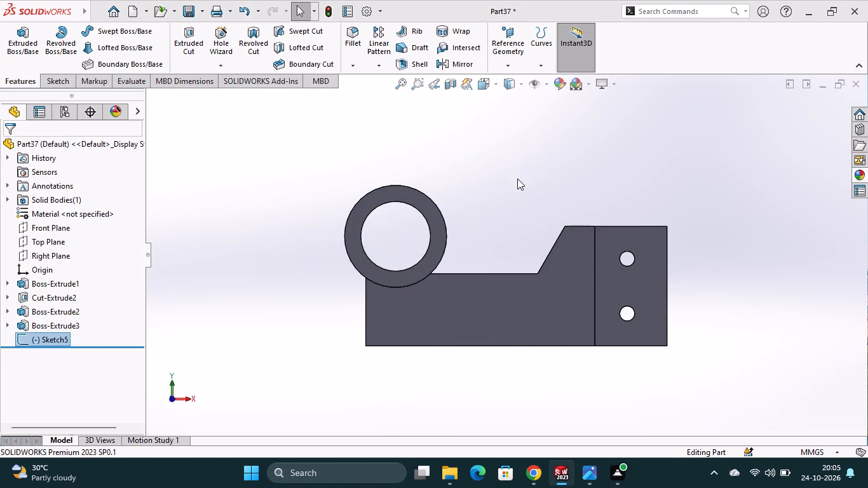
{"action": "left_click", "coordinate": [517, 182]}
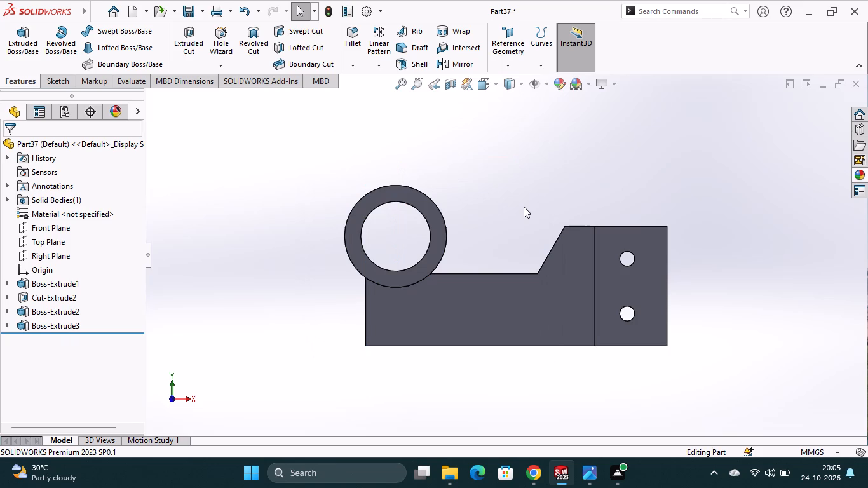
Edit the arm's sketch, Sketch3 under Boss-Extrude2, and set its 80 mm length to 38+24+14, giving 76 mm.
{"action": "left_click", "coordinate": [60, 311]}
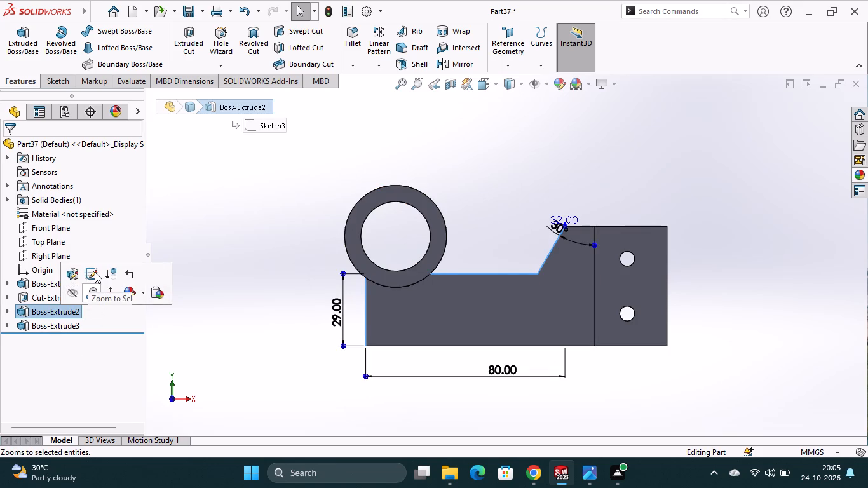
{"action": "left_click", "coordinate": [95, 272]}
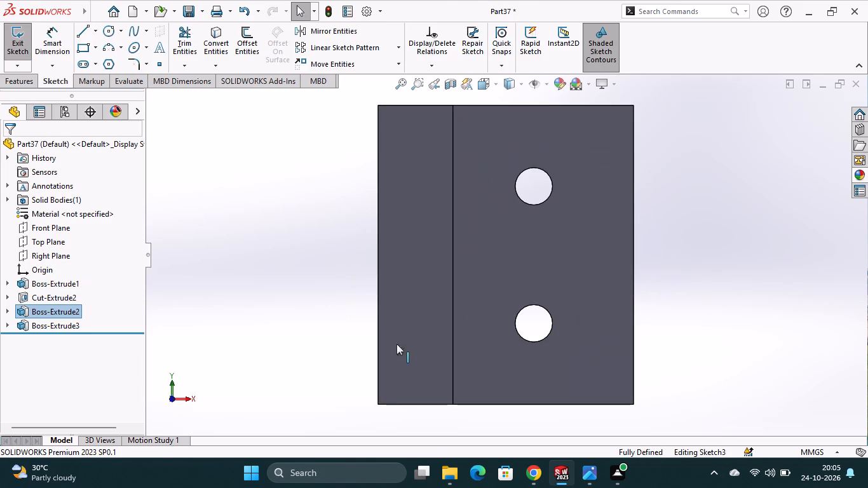
{"action": "scroll", "coordinate": [389, 348], "scroll_direction": "up", "scroll_amount": 4}
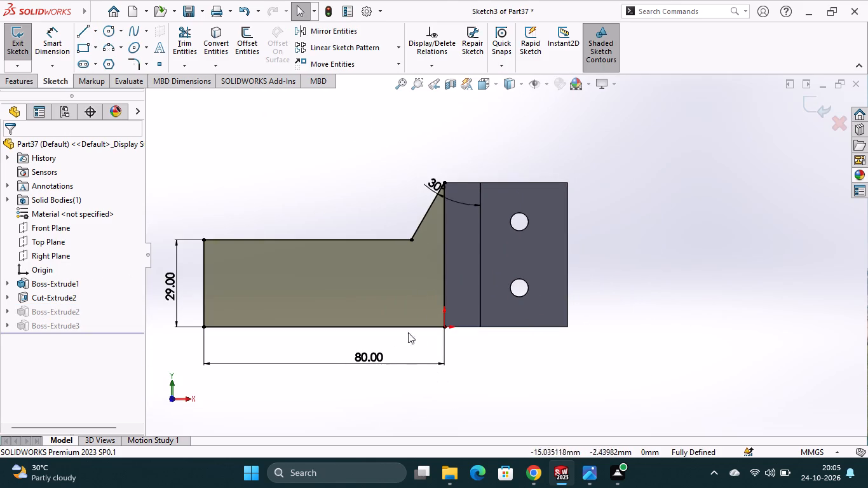
{"action": "double_click", "coordinate": [366, 355]}
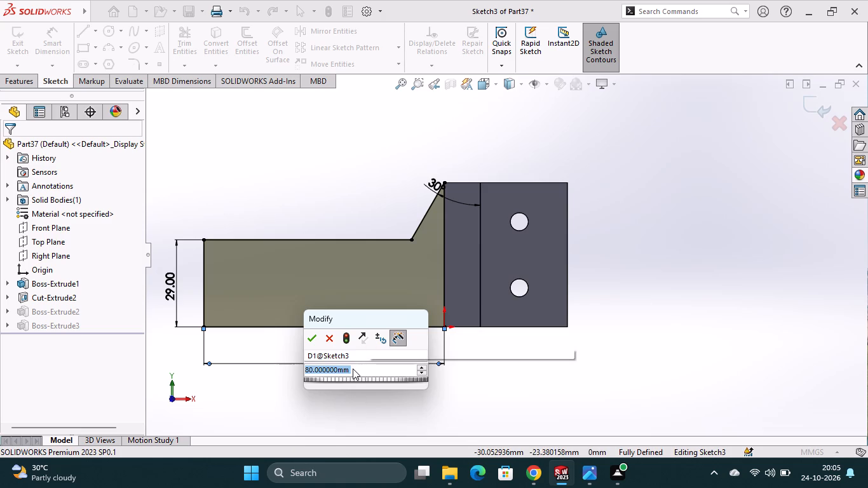
{"action": "key", "text": "BackSpace"}
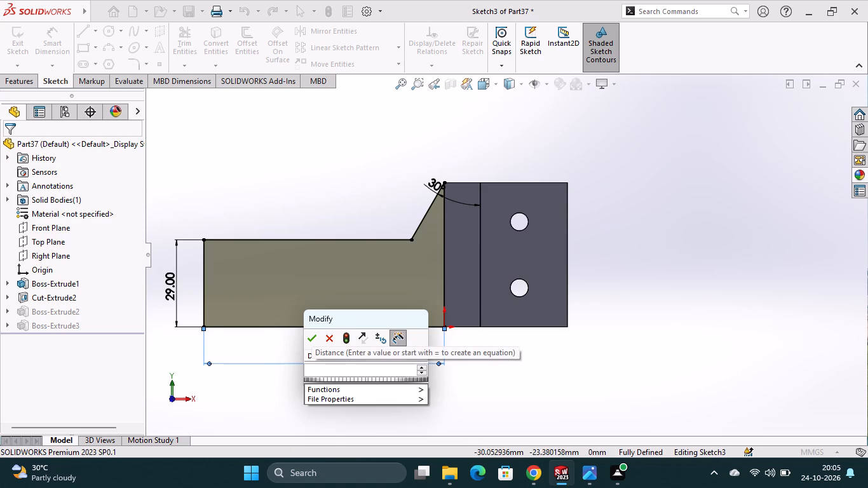
{"action": "type", "text": "38"}
{"action": "key", "text": "shift+plus"}
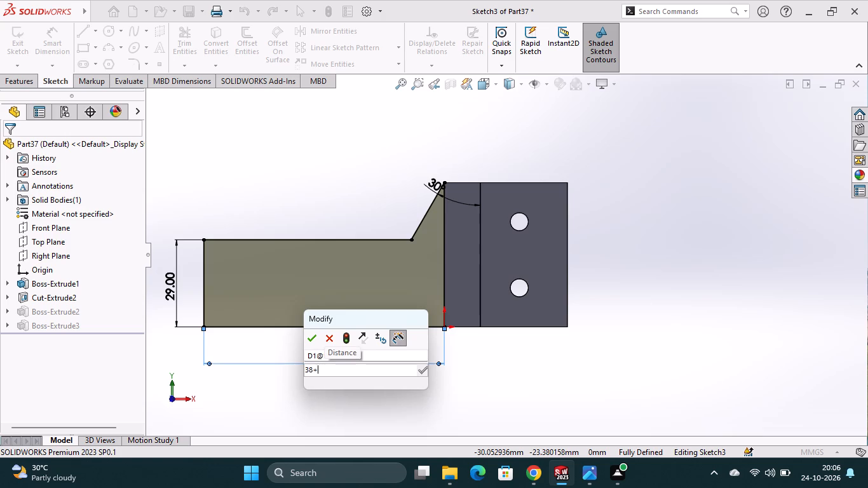
{"action": "type", "text": "24"}
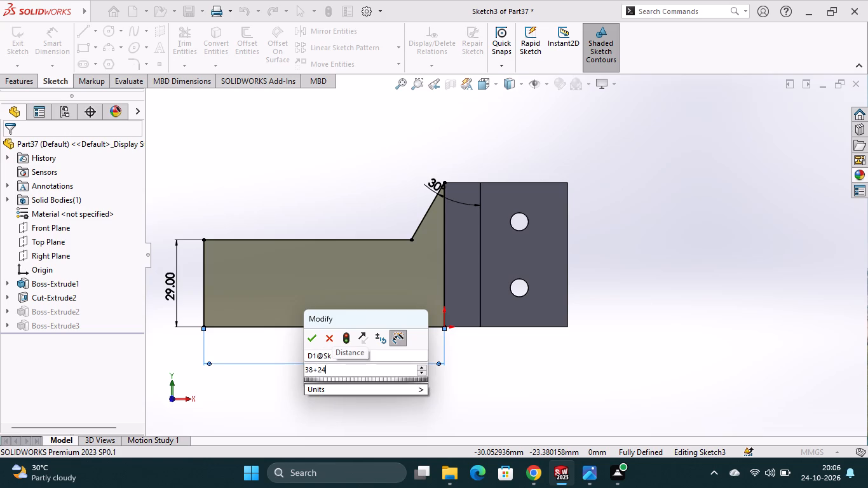
{"action": "key", "text": "shift+plus"}
{"action": "type", "text": "14"}
{"action": "key", "text": "Return"}
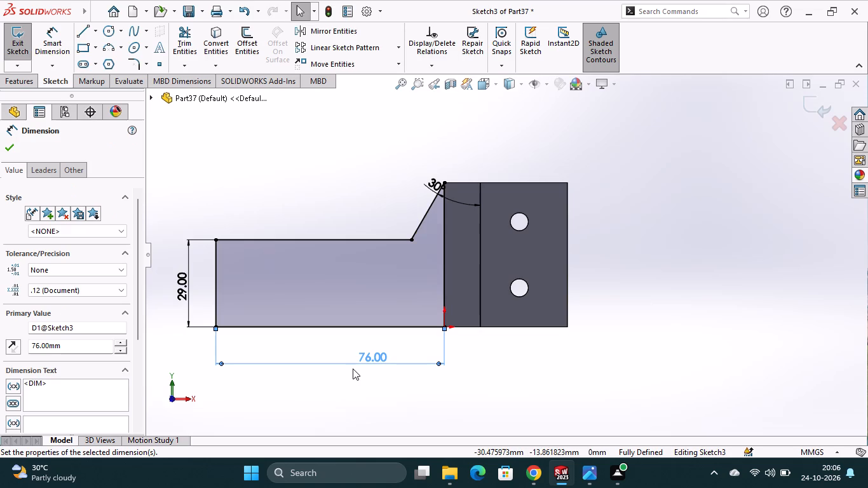
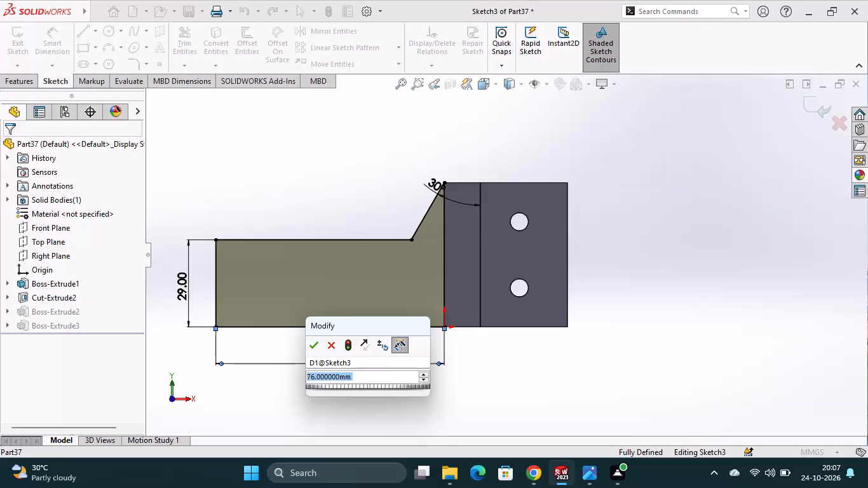
Set the arm sketch's overall length, D1@Sketch3, to 80 mm and exit the sketch.
{"action": "type", "text": "80"}
{"action": "key", "text": "Return"}
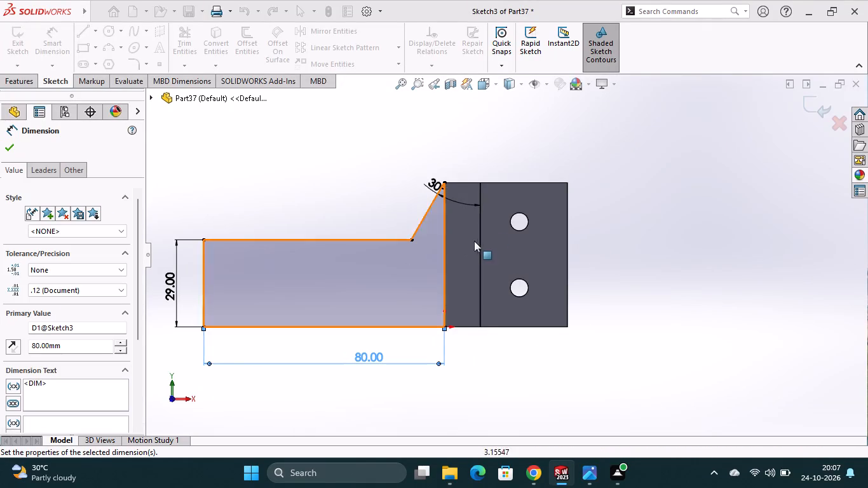
{"action": "scroll", "coordinate": [560, 265], "scroll_direction": "up", "scroll_amount": 1}
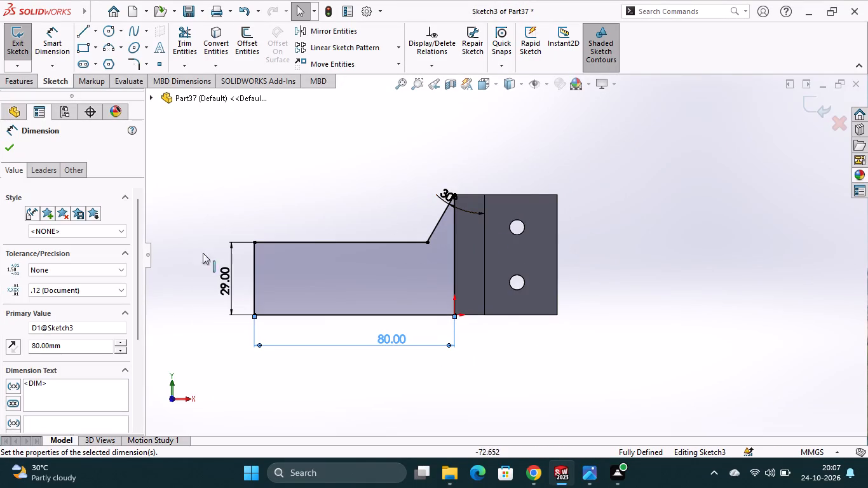
{"action": "left_click", "coordinate": [10, 145]}
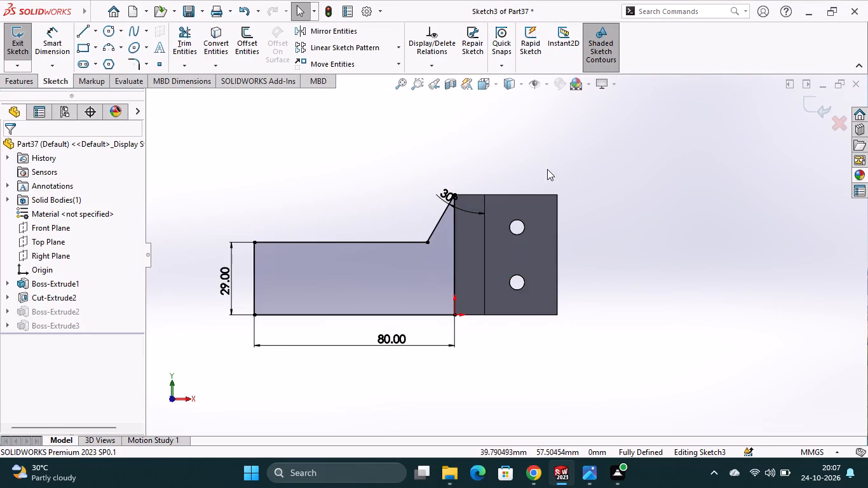
{"action": "left_click", "coordinate": [811, 109]}
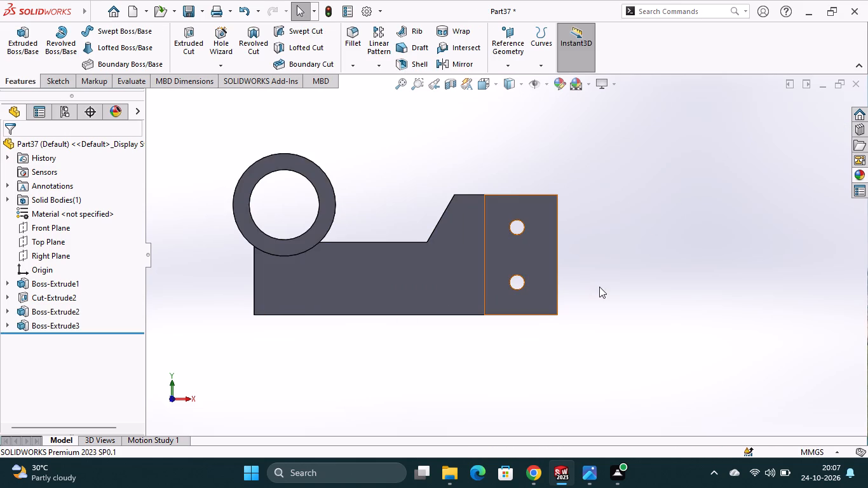
Start a sketch on the bracket's flat underside and draw three vertical centerlines across the arm, about 74 to 78 mm long, the last through the origin.
{"action": "middle_click_drag", "start_coordinate": [491, 360], "coordinate": [491, 186]}
{"action": "left_click", "coordinate": [407, 263]}
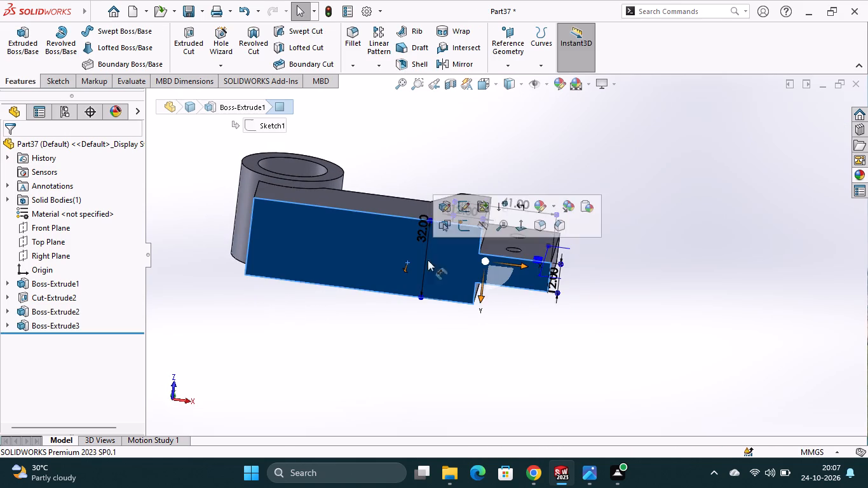
{"action": "left_click", "coordinate": [467, 224]}
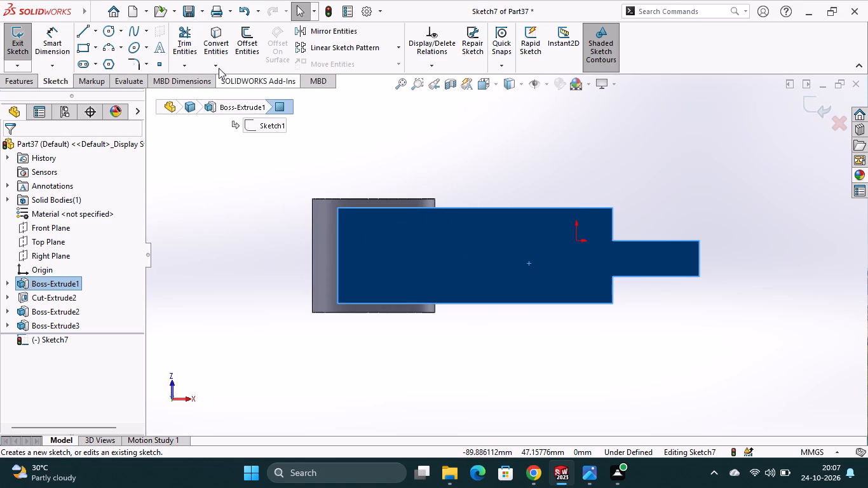
{"action": "left_click", "coordinate": [93, 31]}
{"action": "left_click", "coordinate": [86, 60]}
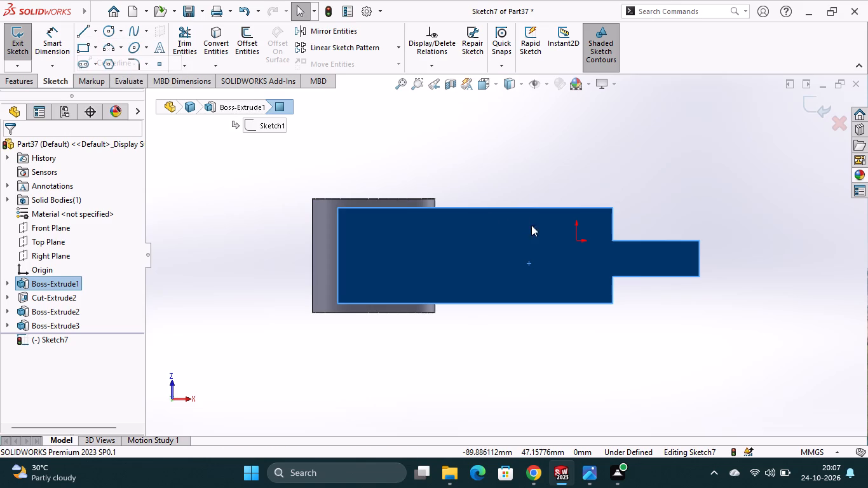
{"action": "left_click", "coordinate": [425, 150]}
{"action": "left_click", "coordinate": [424, 383]}
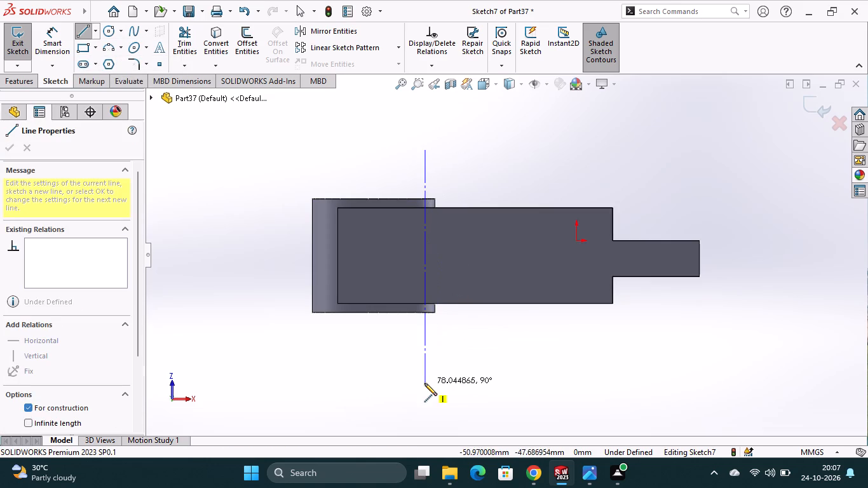
{"action": "left_click", "coordinate": [524, 152]}
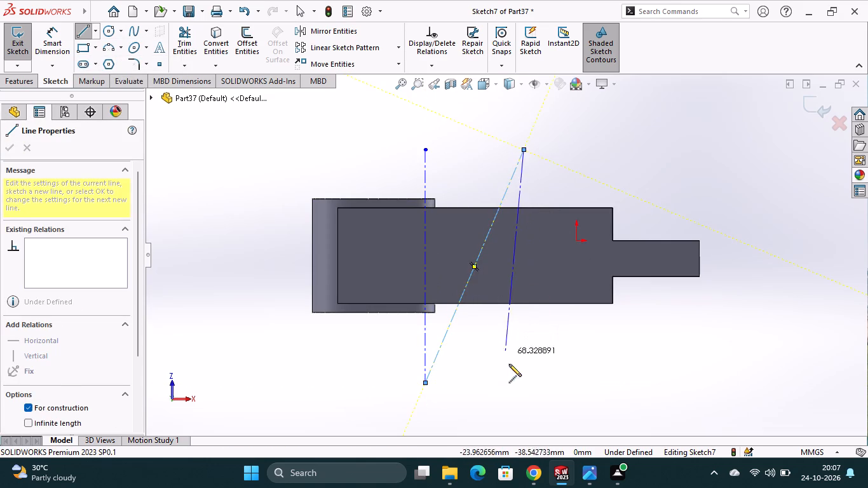
{"action": "left_click", "coordinate": [520, 376]}
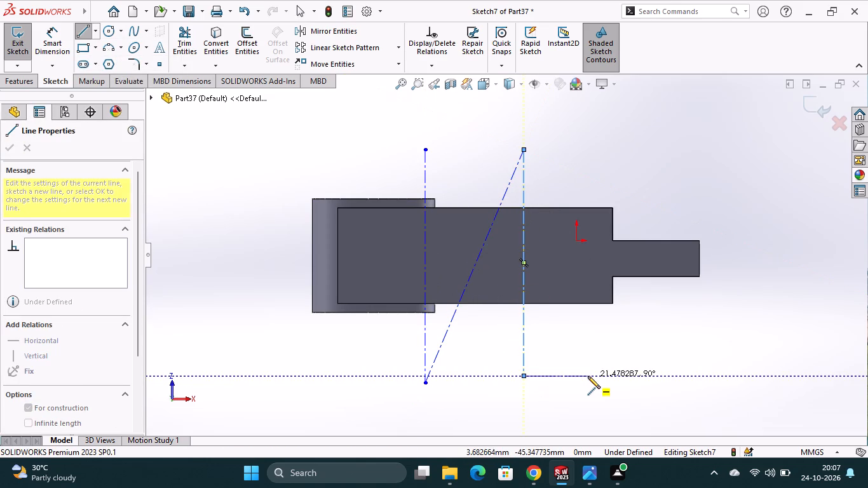
{"action": "left_click", "coordinate": [578, 154]}
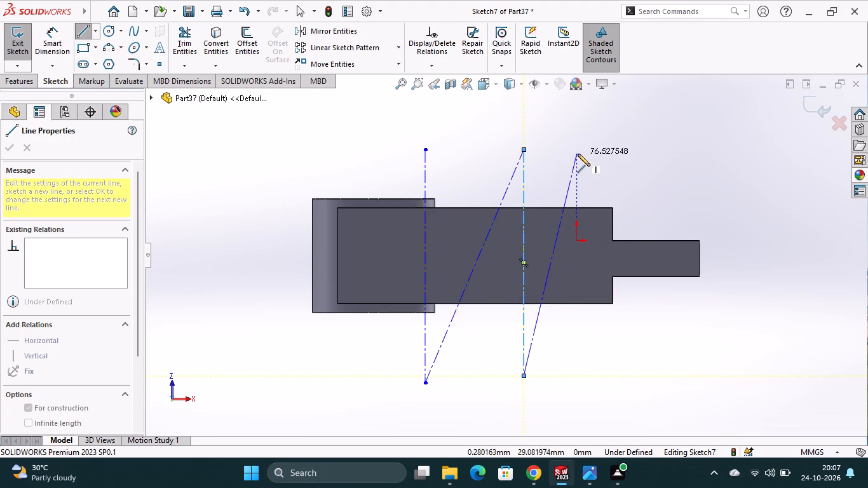
{"action": "left_click", "coordinate": [575, 379]}
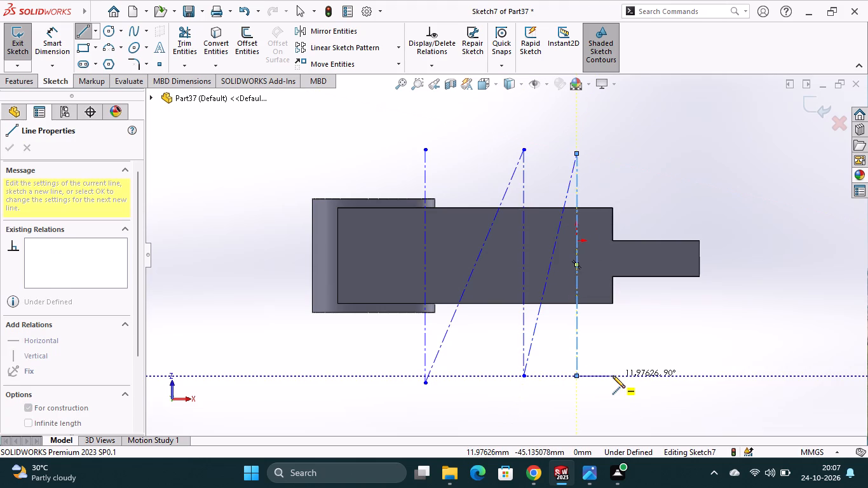
{"action": "key", "text": "Escape"}
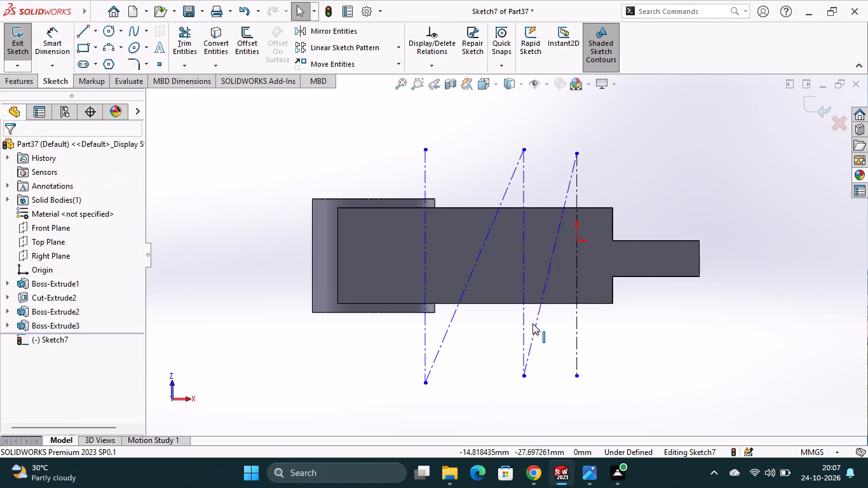
Delete the two diagonal construction lines connecting the three vertical centerlines.
{"action": "right_click", "coordinate": [535, 330]}
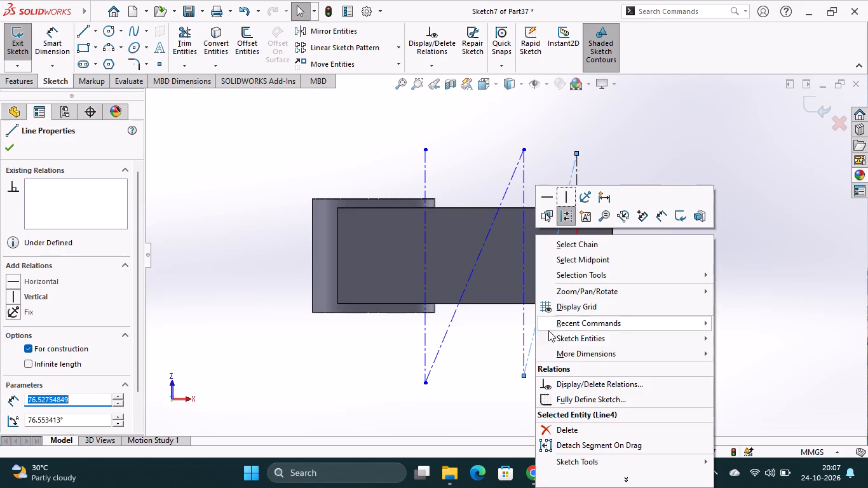
{"action": "left_click", "coordinate": [578, 428]}
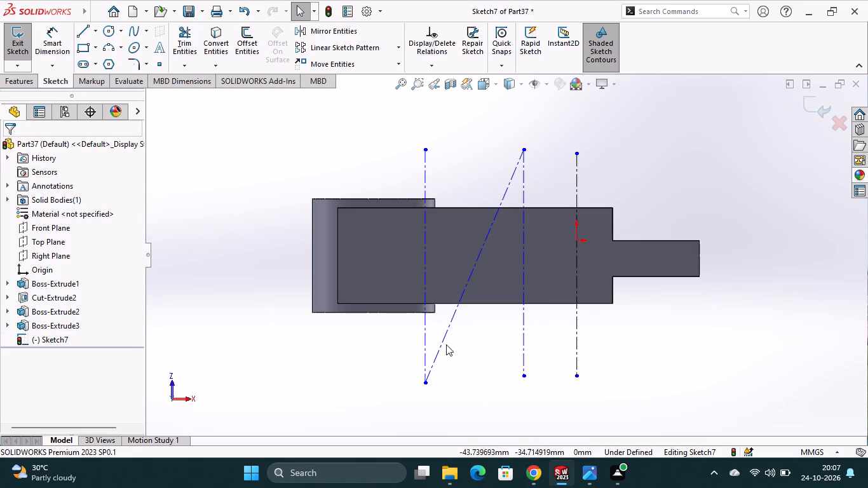
{"action": "right_click", "coordinate": [444, 339]}
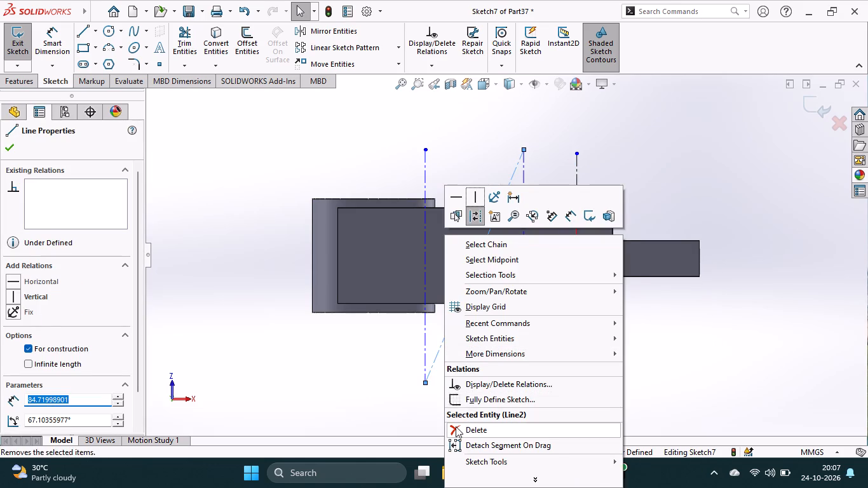
{"action": "left_click", "coordinate": [456, 426]}
Dimension the first centerline 38 mm from the arm's ring-end edge and the second centerline 24 mm from the first.
{"action": "left_click", "coordinate": [51, 36]}
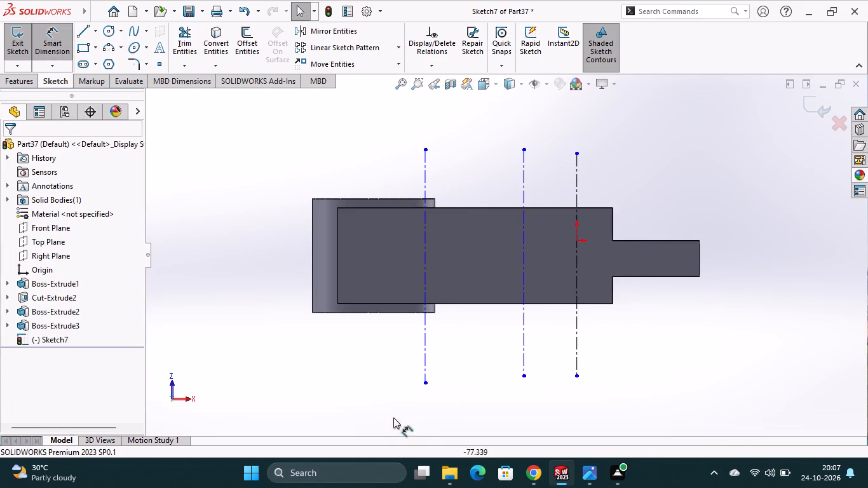
{"action": "left_click", "coordinate": [337, 285]}
{"action": "left_click", "coordinate": [424, 365]}
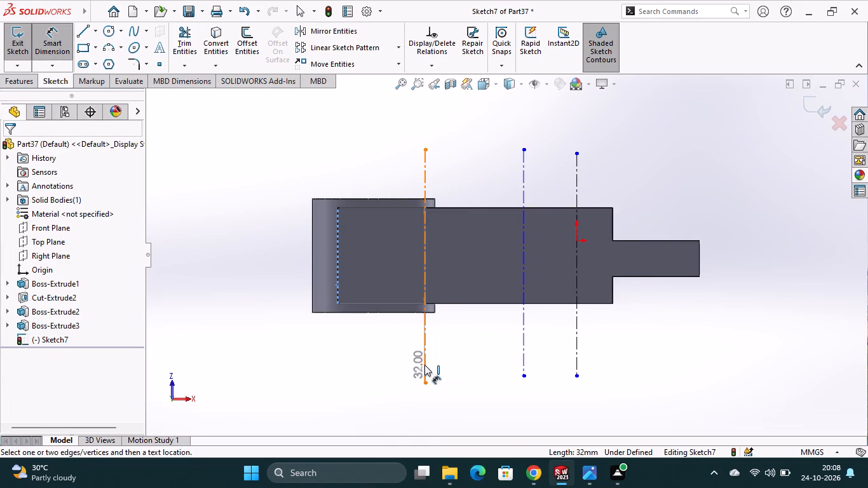
{"action": "left_click", "coordinate": [388, 358]}
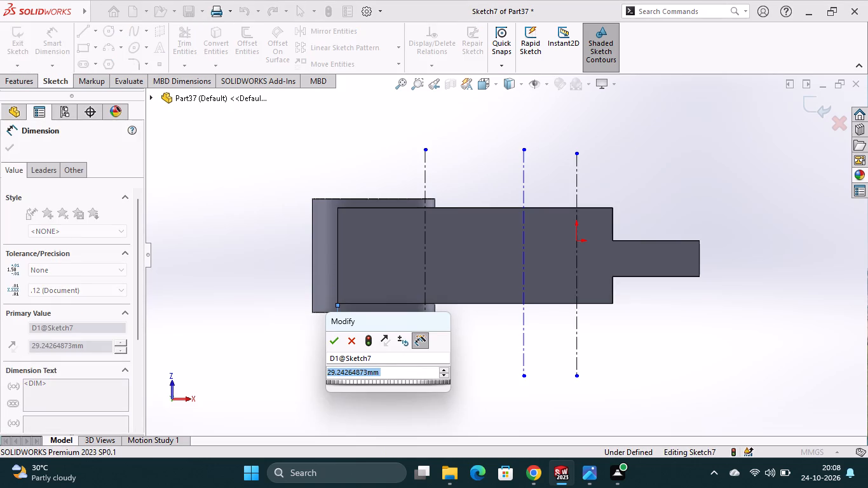
{"action": "type", "text": "38"}
{"action": "key", "text": "Return"}
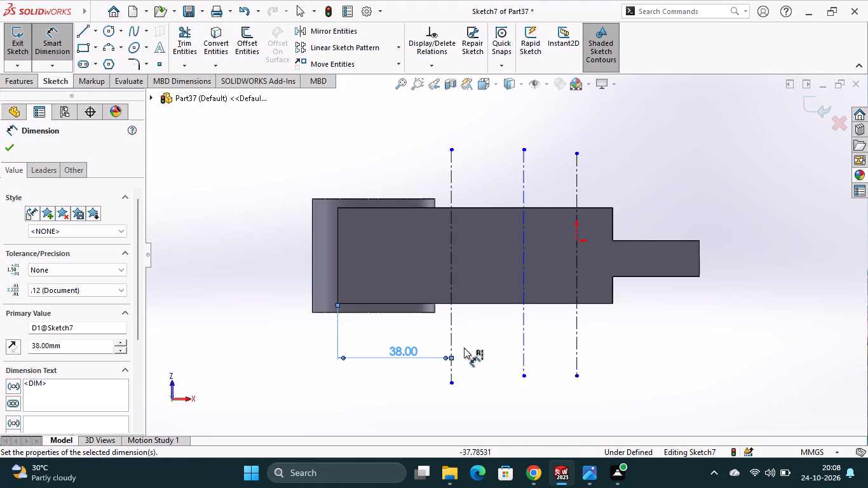
{"action": "left_click", "coordinate": [451, 333]}
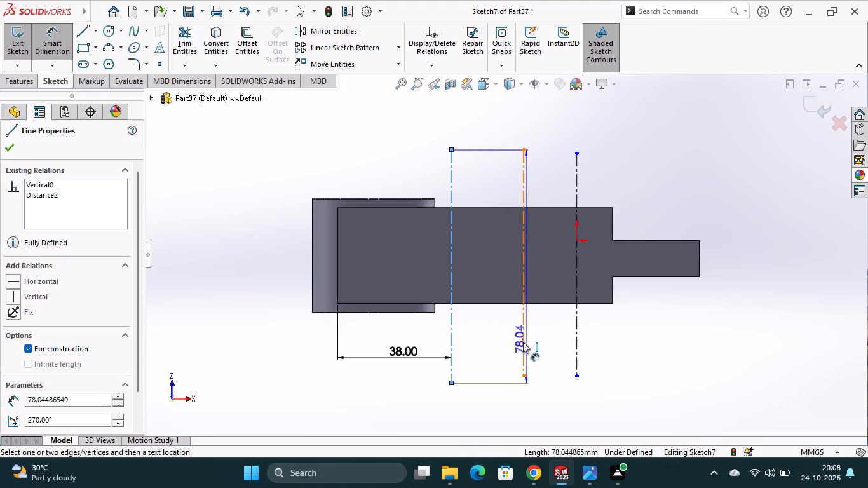
{"action": "left_click", "coordinate": [523, 342]}
{"action": "left_click", "coordinate": [486, 341]}
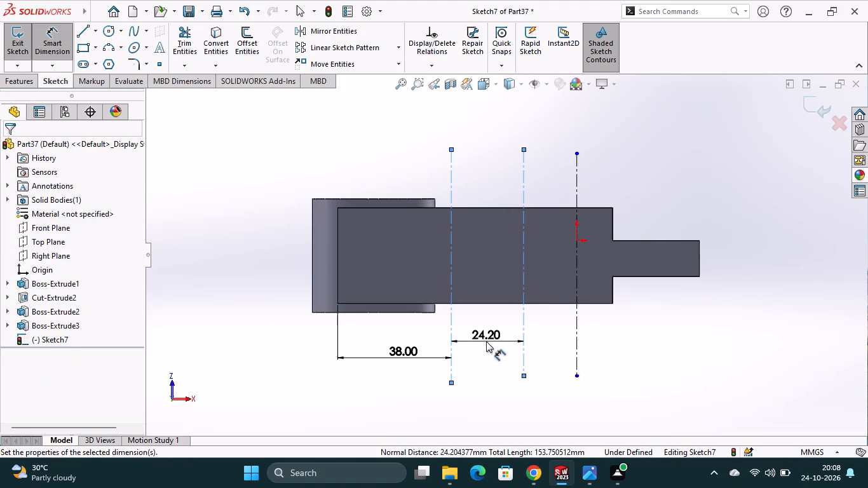
{"action": "type", "text": "24"}
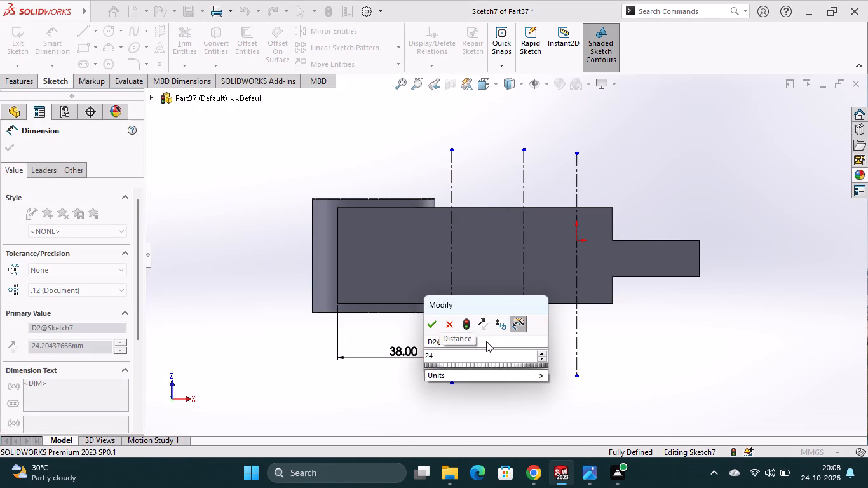
{"action": "key", "text": "Return"}
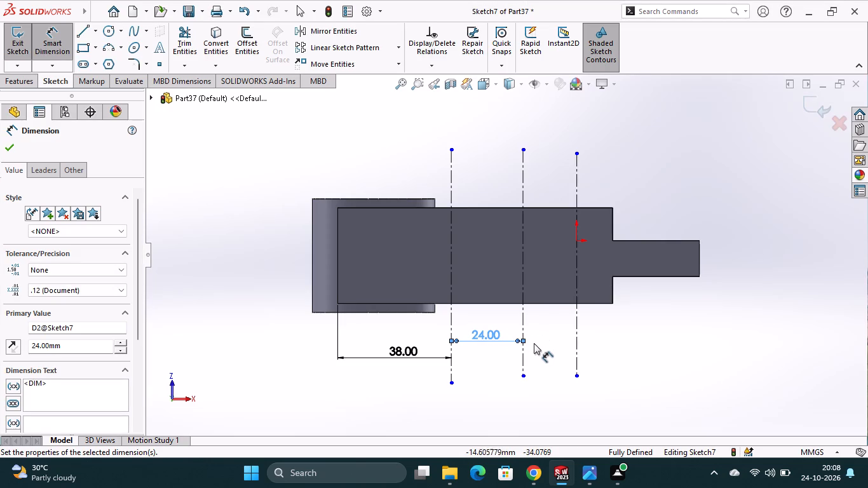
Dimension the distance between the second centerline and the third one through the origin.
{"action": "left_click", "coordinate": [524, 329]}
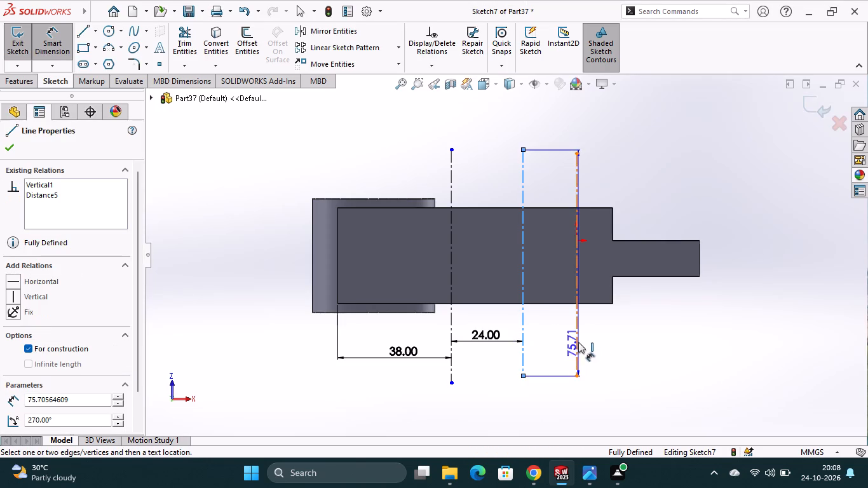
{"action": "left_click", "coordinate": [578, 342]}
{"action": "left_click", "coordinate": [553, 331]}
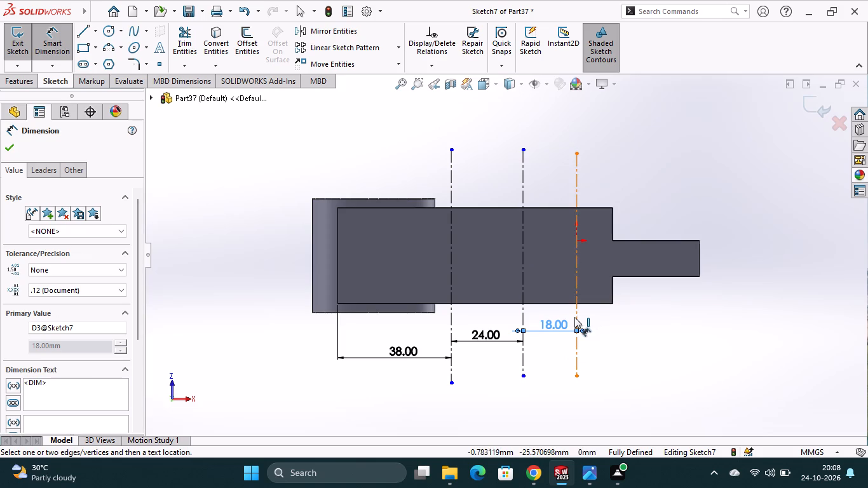
Delete the third vertical centerline through the origin together with its dimension.
{"action": "right_click", "coordinate": [574, 317]}
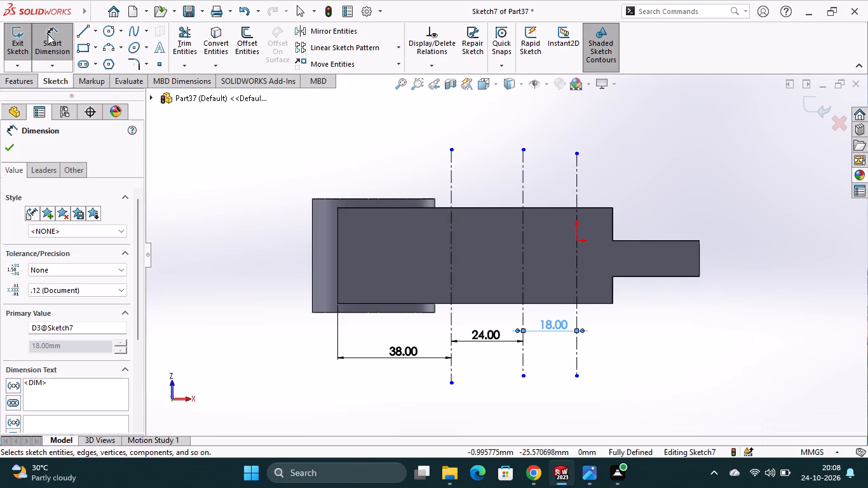
{"action": "left_click", "coordinate": [47, 32]}
{"action": "right_click", "coordinate": [574, 311]}
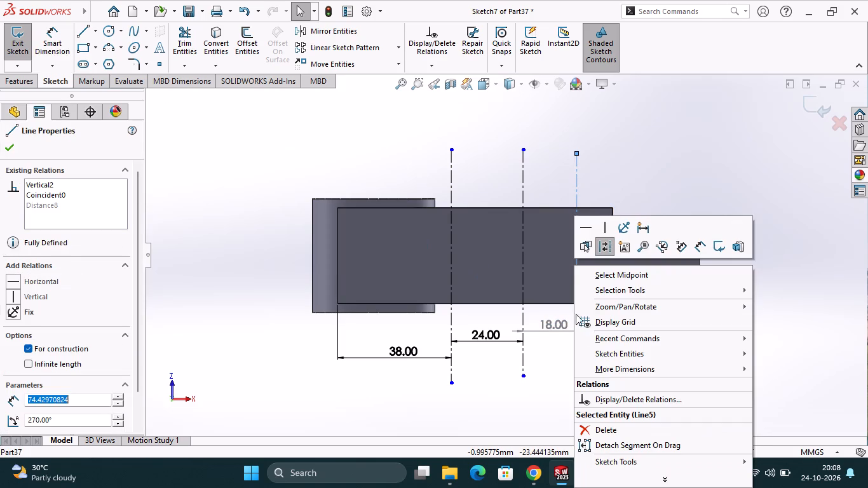
{"action": "left_click", "coordinate": [603, 428]}
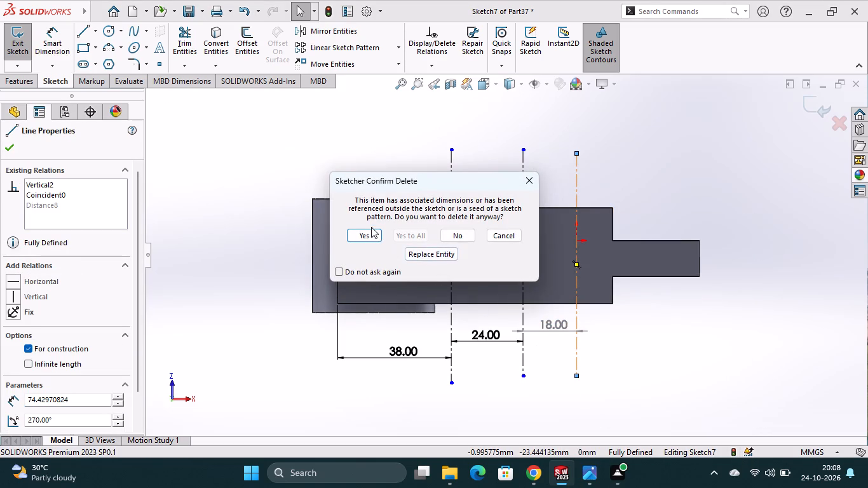
{"action": "left_click", "coordinate": [374, 237]}
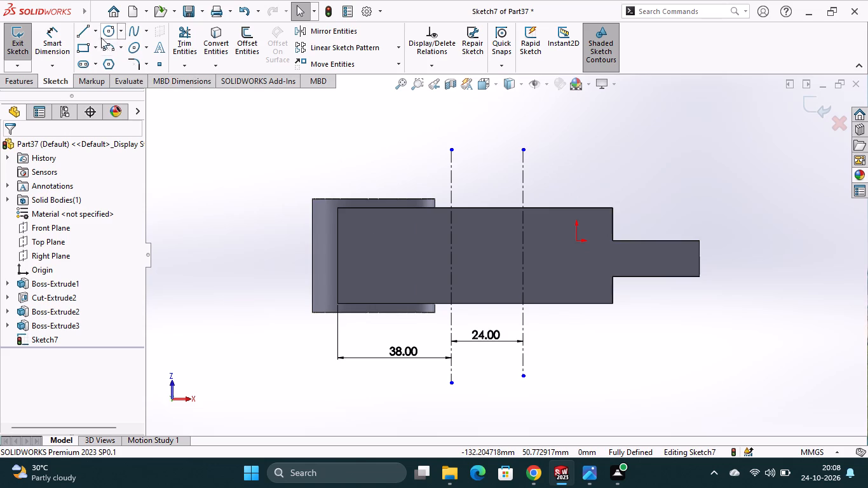
Draw a new vertical centerline about 76 mm long between the second centerline and the origin, about 15 mm from the second.
{"action": "left_click", "coordinate": [94, 33]}
{"action": "left_click", "coordinate": [99, 63]}
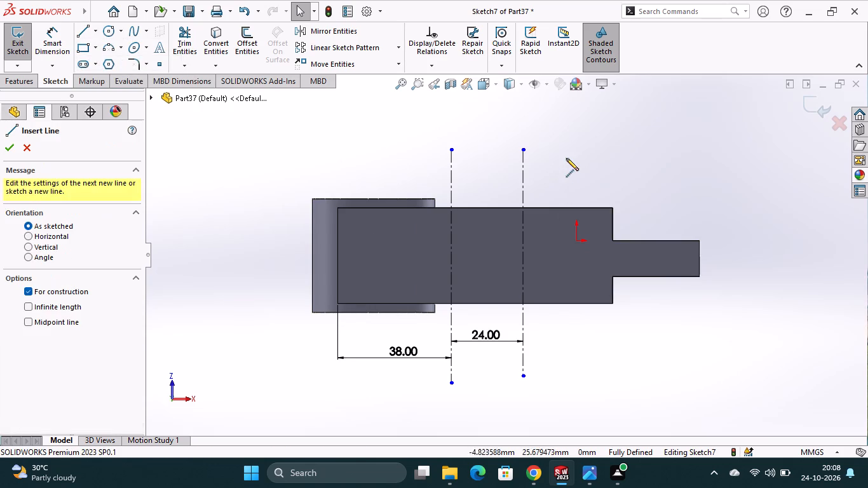
{"action": "left_click", "coordinate": [567, 149]}
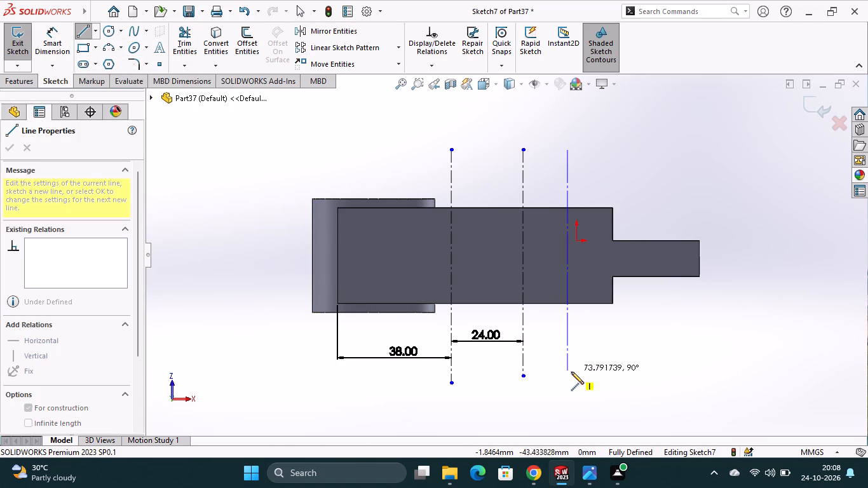
{"action": "left_click", "coordinate": [571, 374]}
{"action": "key", "text": "Escape"}
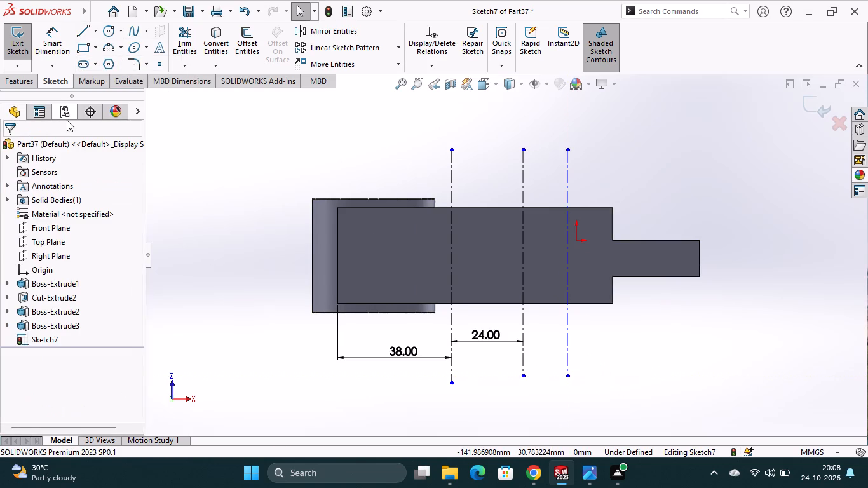
Dimension the spacing between the second and third vertical centerlines as 16 mm.
{"action": "left_click", "coordinate": [42, 34]}
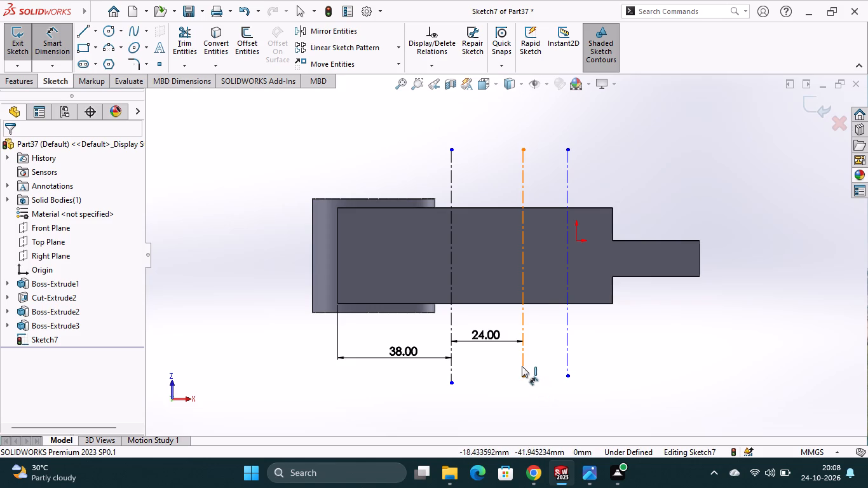
{"action": "left_click", "coordinate": [522, 365]}
{"action": "left_click", "coordinate": [566, 356]}
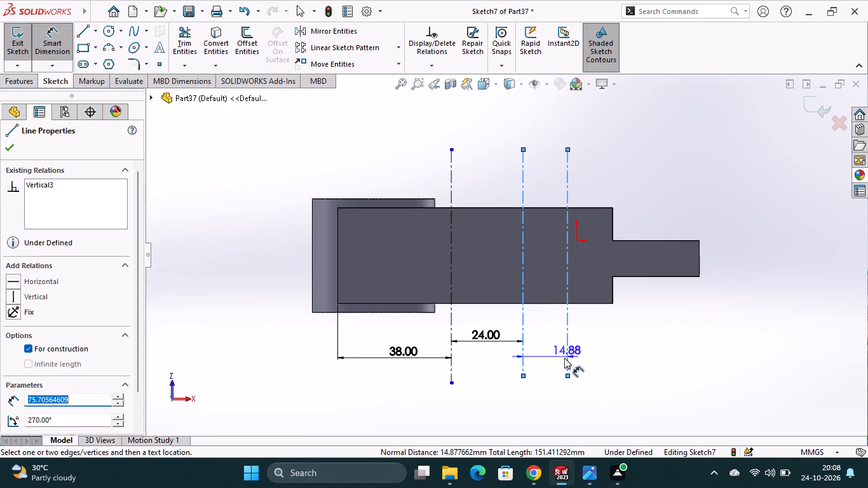
{"action": "left_click", "coordinate": [556, 358]}
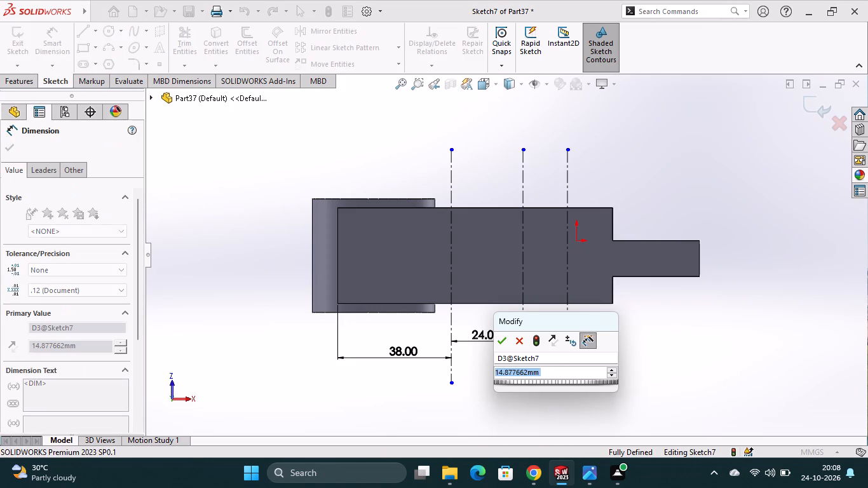
{"action": "type", "text": "16"}
{"action": "key", "text": "Return"}
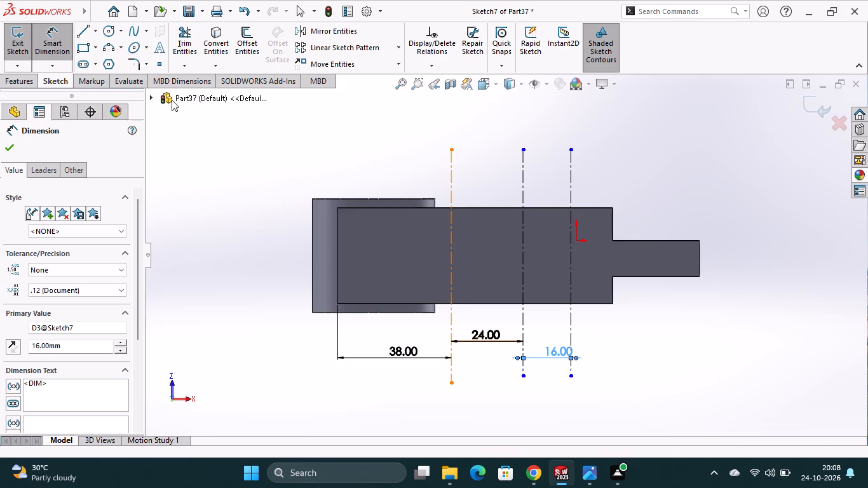
Draw a closed trapezoid off the arm's lower long edge, about 10 mm deep, from first to third centerline, sloping between the second and third.
{"action": "left_click", "coordinate": [85, 29]}
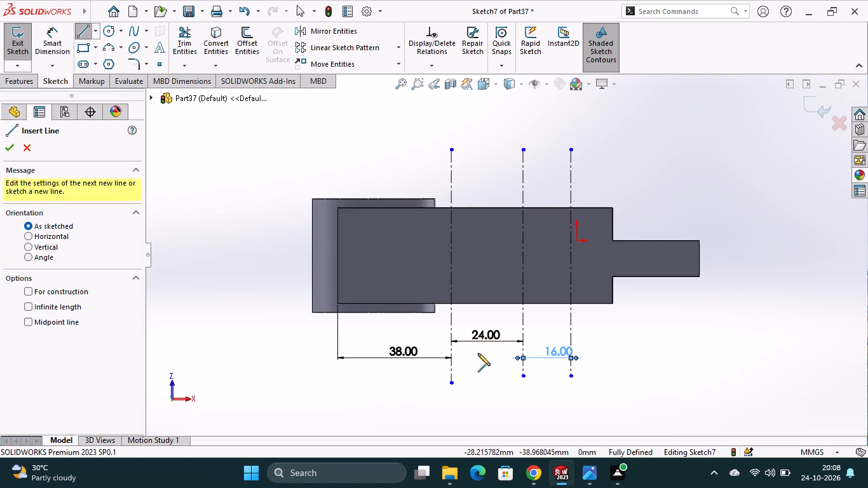
{"action": "left_click", "coordinate": [450, 334]}
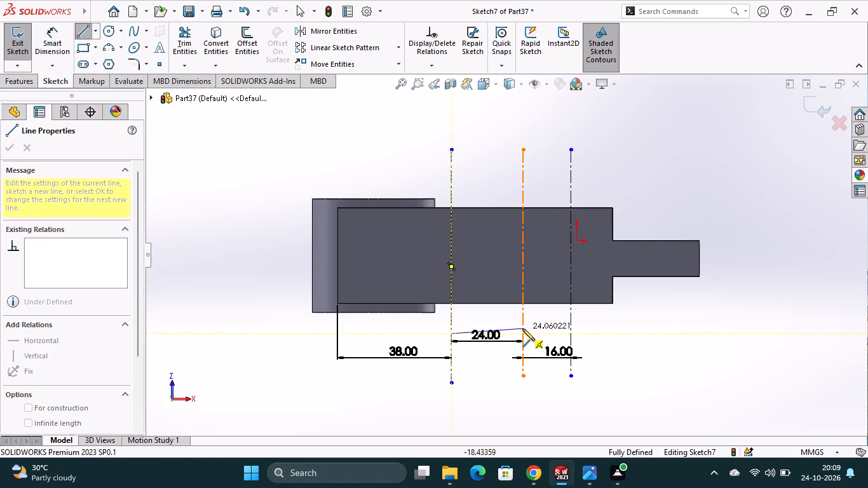
{"action": "left_click", "coordinate": [522, 334]}
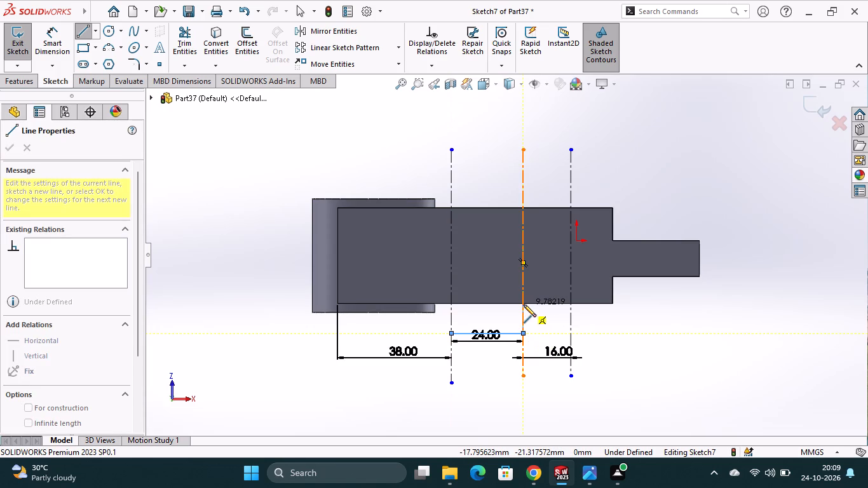
{"action": "left_click", "coordinate": [571, 302]}
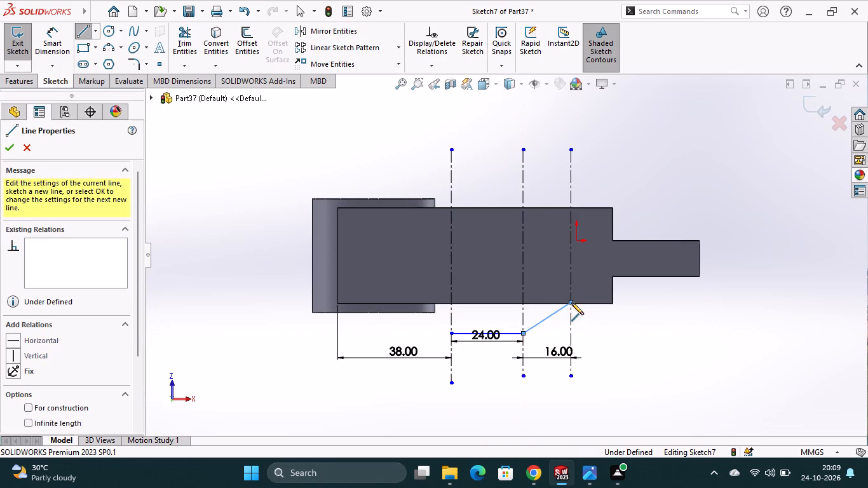
{"action": "left_click", "coordinate": [451, 304]}
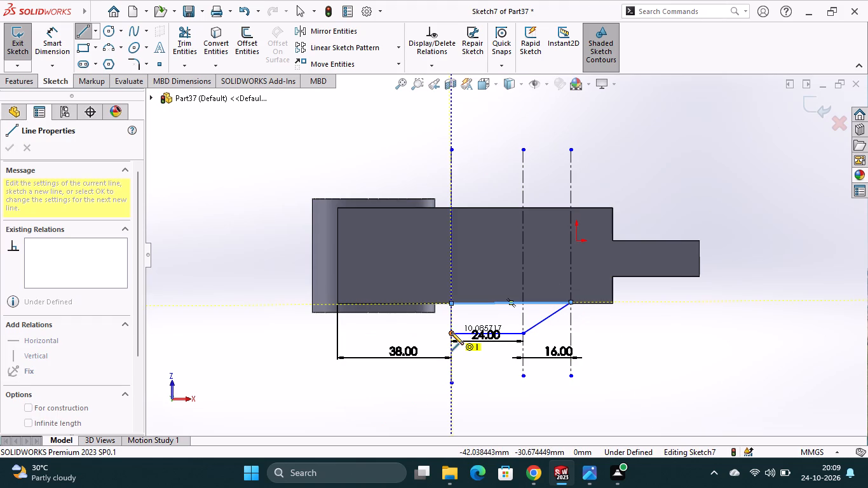
{"action": "left_click", "coordinate": [451, 332]}
{"action": "key", "text": "Escape"}
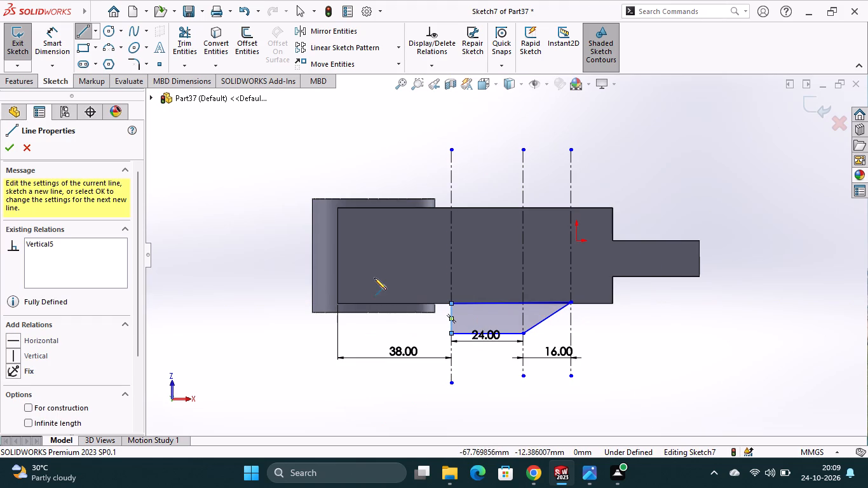
Dimension the trapezoid's vertical side as 16 mm and add a length dimension to its bottom line.
{"action": "left_click", "coordinate": [65, 40]}
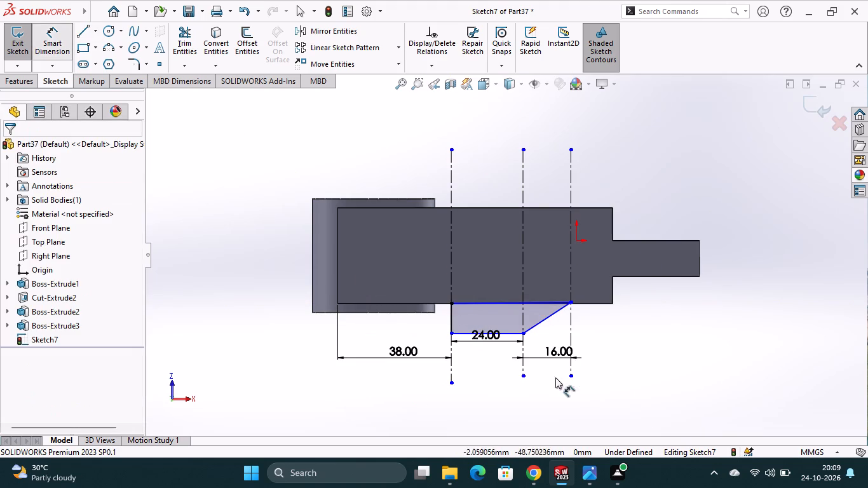
{"action": "scroll", "coordinate": [482, 307], "scroll_direction": "down", "scroll_amount": 4}
{"action": "left_click", "coordinate": [424, 320]}
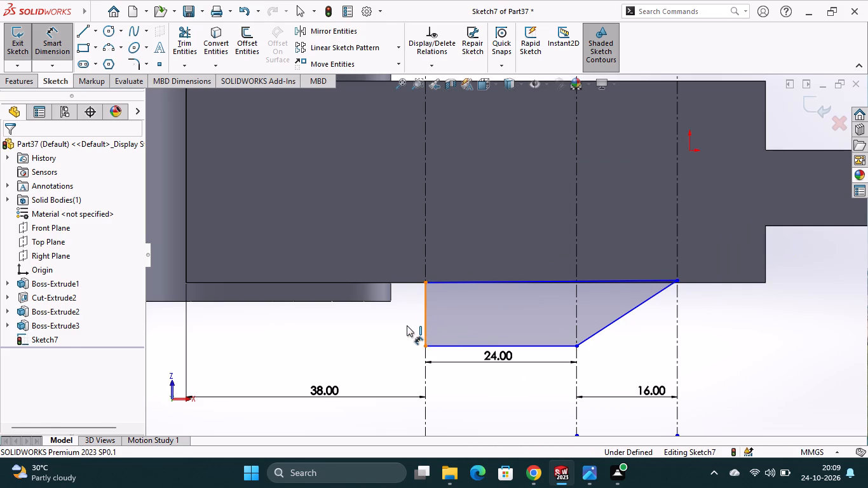
{"action": "left_click", "coordinate": [407, 326]}
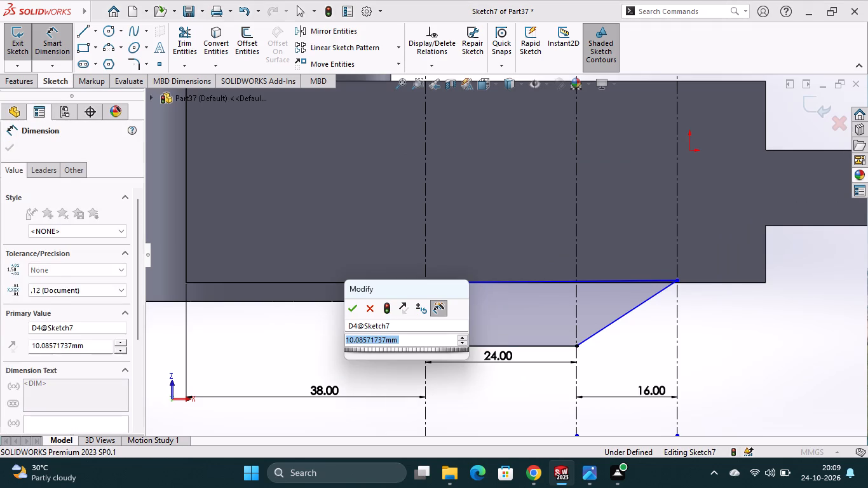
{"action": "type", "text": "16"}
{"action": "key", "text": "Return"}
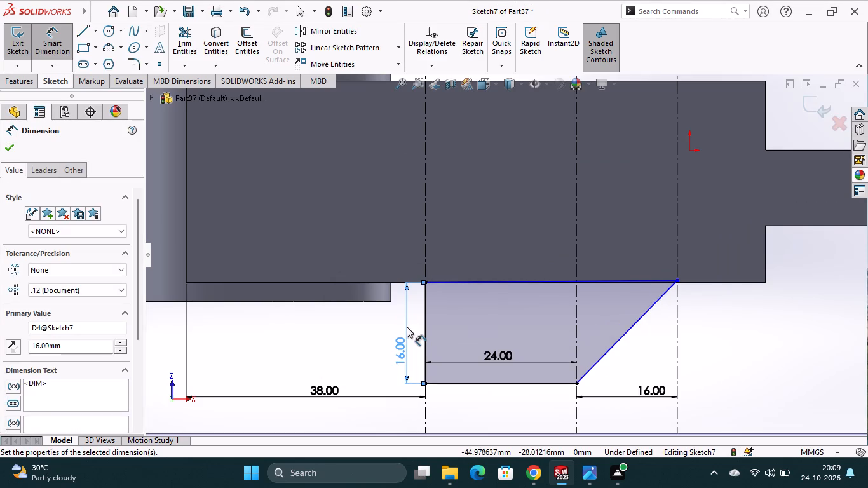
{"action": "left_click", "coordinate": [529, 386]}
{"action": "left_click", "coordinate": [529, 416]}
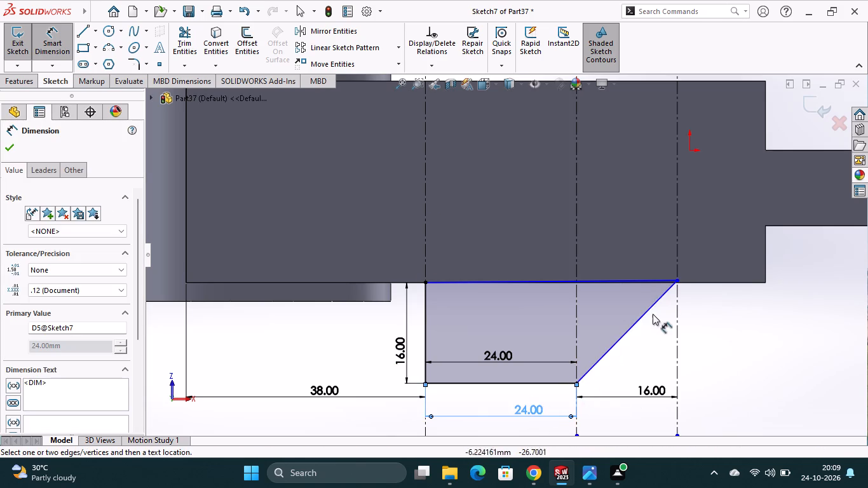
Dimension the vertical distance between the two endpoints of the trapezoid's sloped side.
{"action": "left_click", "coordinate": [677, 279]}
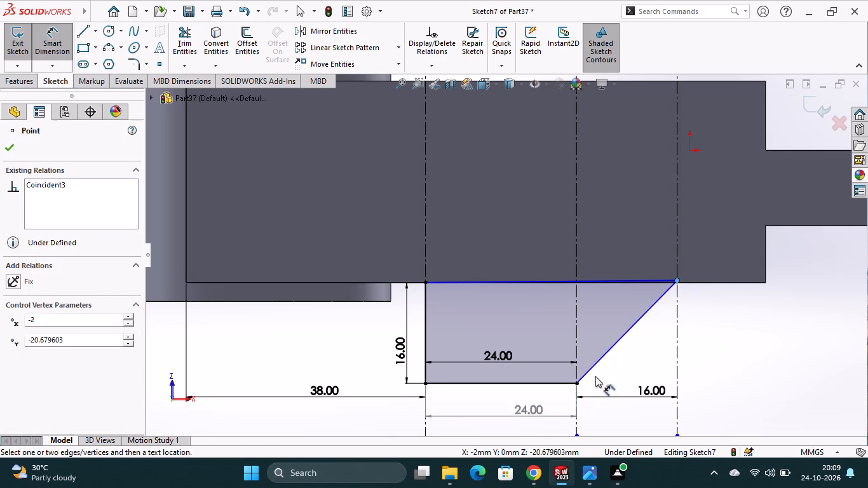
{"action": "left_click", "coordinate": [574, 384]}
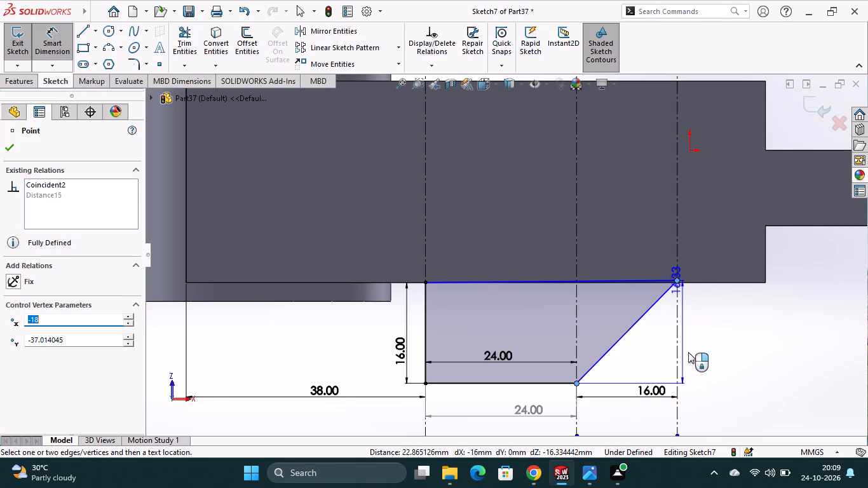
{"action": "left_click", "coordinate": [717, 367]}
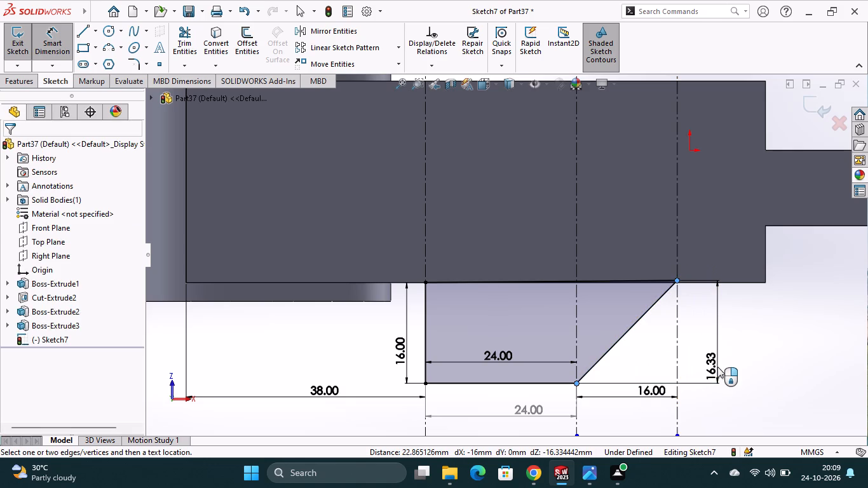
{"action": "right_click", "coordinate": [651, 278]}
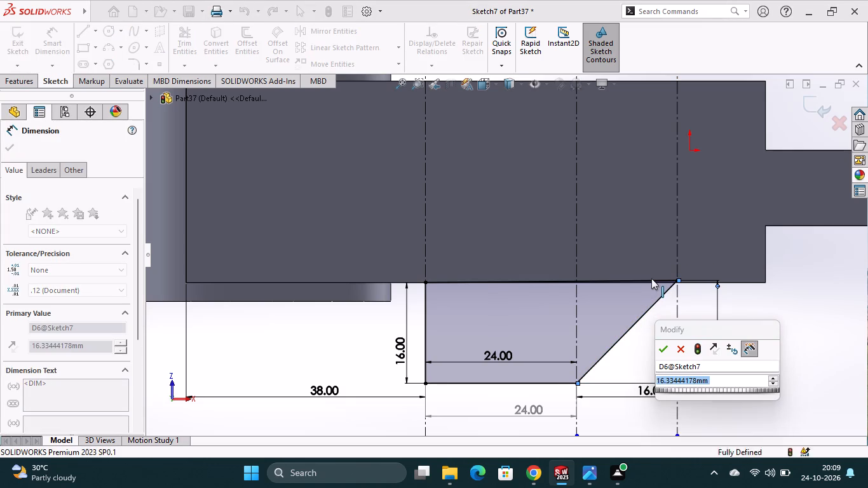
{"action": "left_click", "coordinate": [678, 346]}
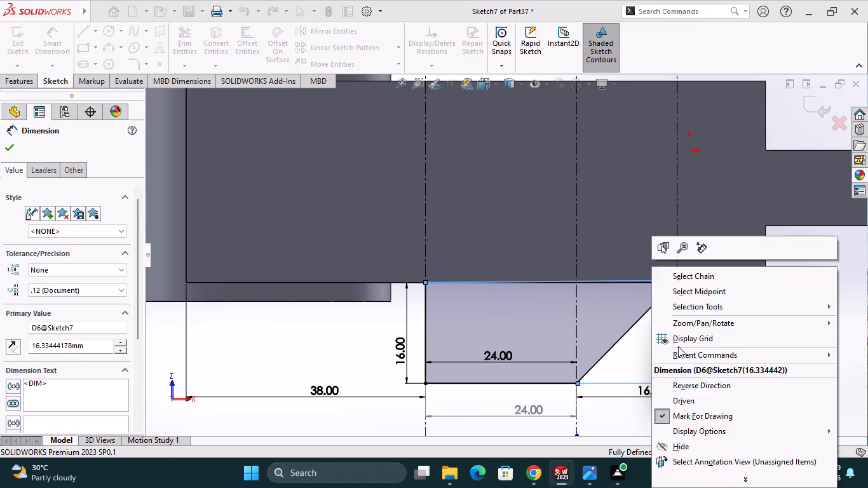
{"action": "left_click", "coordinate": [641, 358]}
{"action": "left_click", "coordinate": [686, 351]}
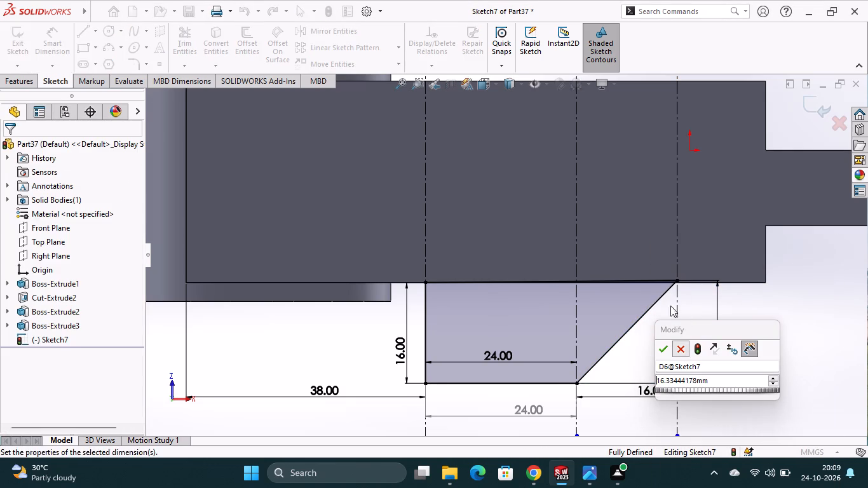
{"action": "left_click", "coordinate": [684, 345]}
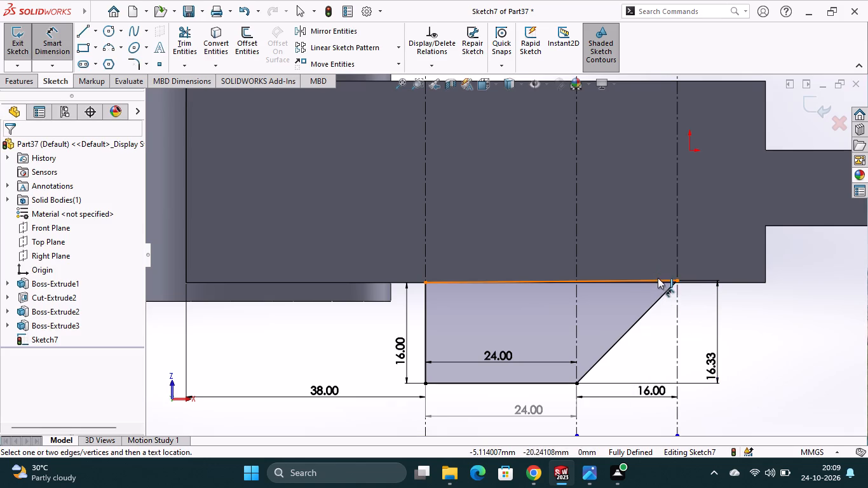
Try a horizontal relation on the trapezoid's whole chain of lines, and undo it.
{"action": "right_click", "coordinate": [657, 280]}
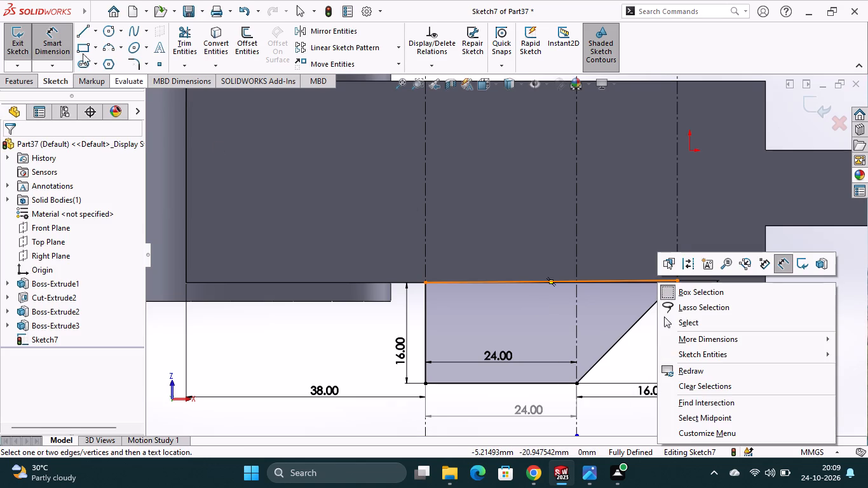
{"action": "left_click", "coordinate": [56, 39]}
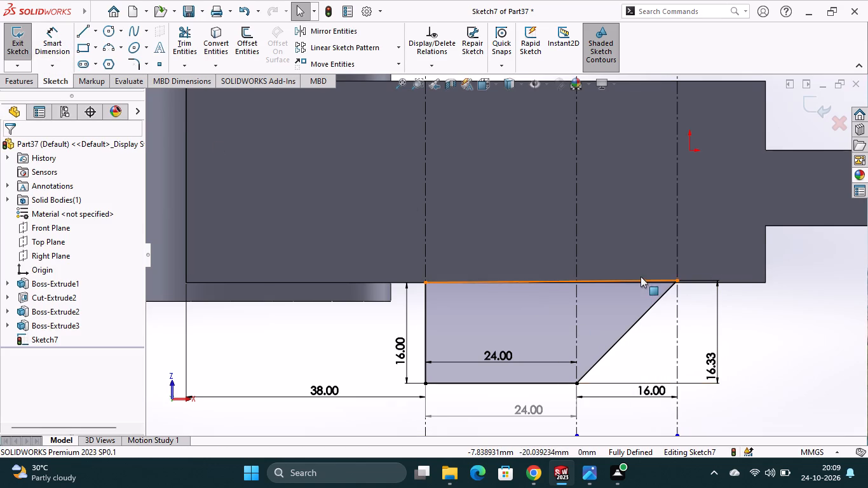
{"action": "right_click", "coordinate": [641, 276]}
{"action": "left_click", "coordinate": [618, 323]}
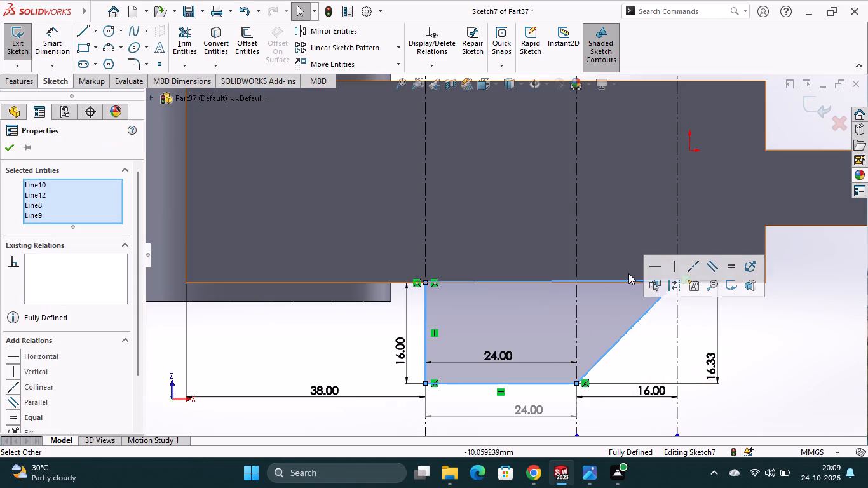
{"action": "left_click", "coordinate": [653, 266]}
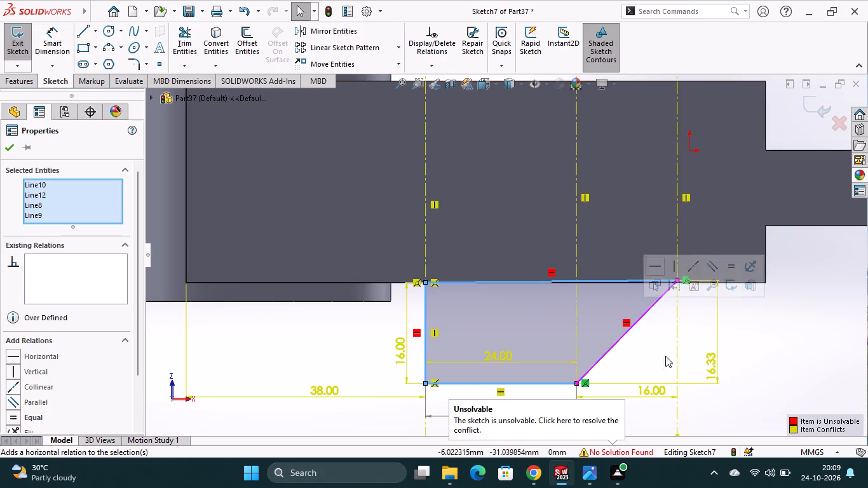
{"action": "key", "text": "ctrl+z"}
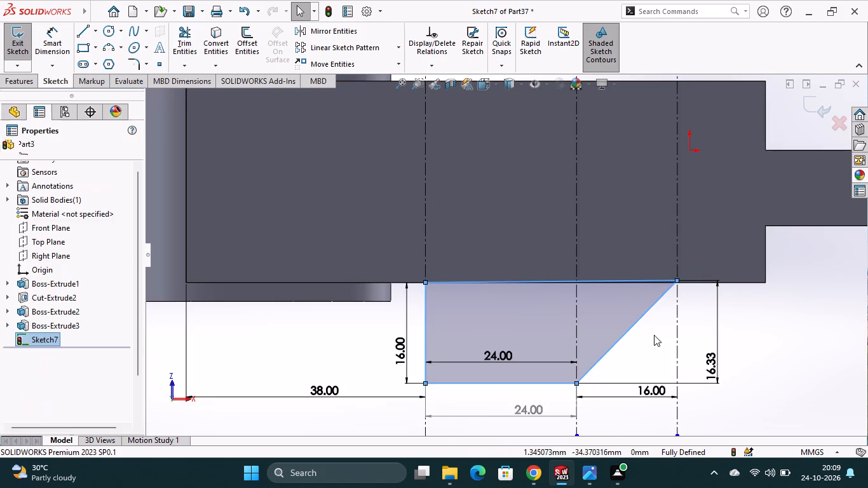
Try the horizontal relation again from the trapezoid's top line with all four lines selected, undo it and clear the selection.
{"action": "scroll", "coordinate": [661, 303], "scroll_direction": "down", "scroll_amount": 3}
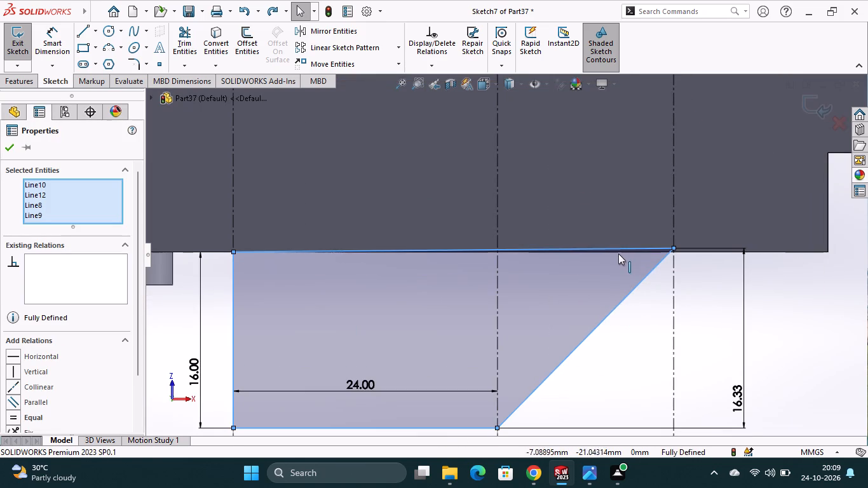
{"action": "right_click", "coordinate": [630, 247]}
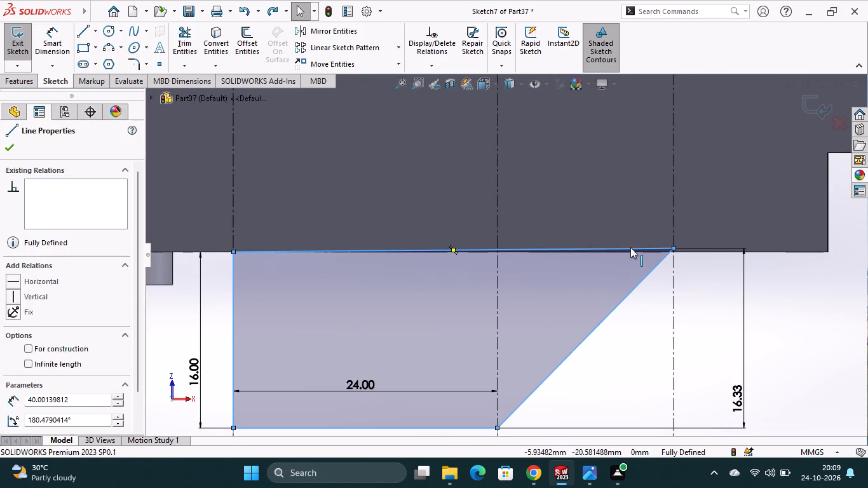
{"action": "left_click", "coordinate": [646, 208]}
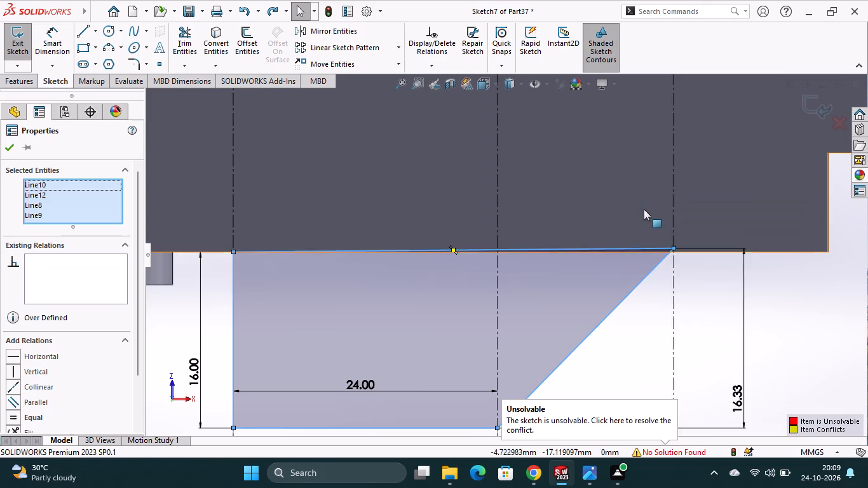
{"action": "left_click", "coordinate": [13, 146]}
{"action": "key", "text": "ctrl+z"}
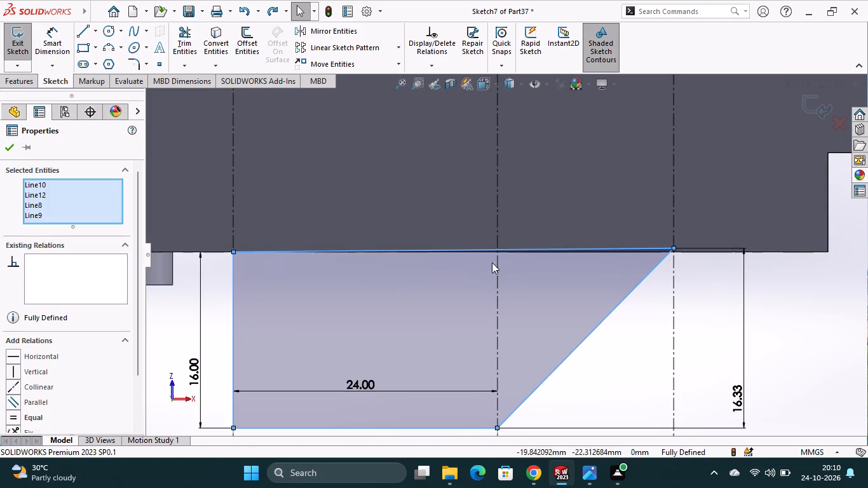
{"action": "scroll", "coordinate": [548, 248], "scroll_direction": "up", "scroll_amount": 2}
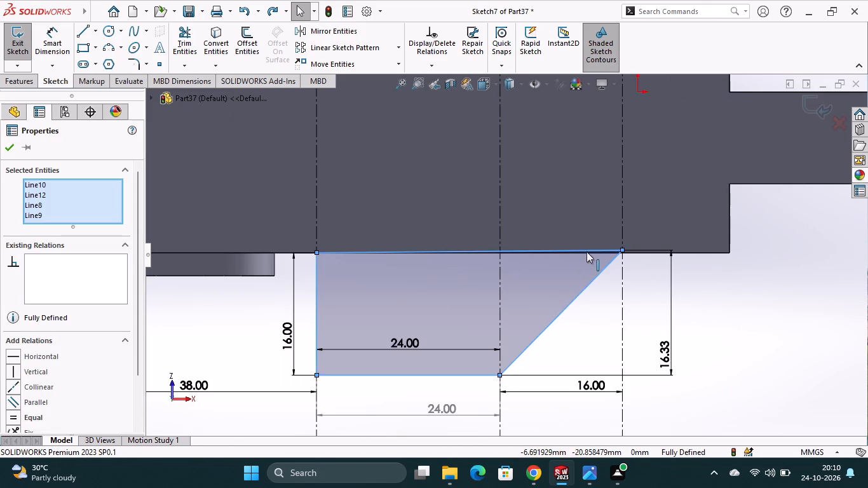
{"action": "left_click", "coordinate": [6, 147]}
Add a horizontal relation to the trapezoid's slightly tilted top line alone.
{"action": "scroll", "coordinate": [542, 285], "scroll_direction": "down", "scroll_amount": 3}
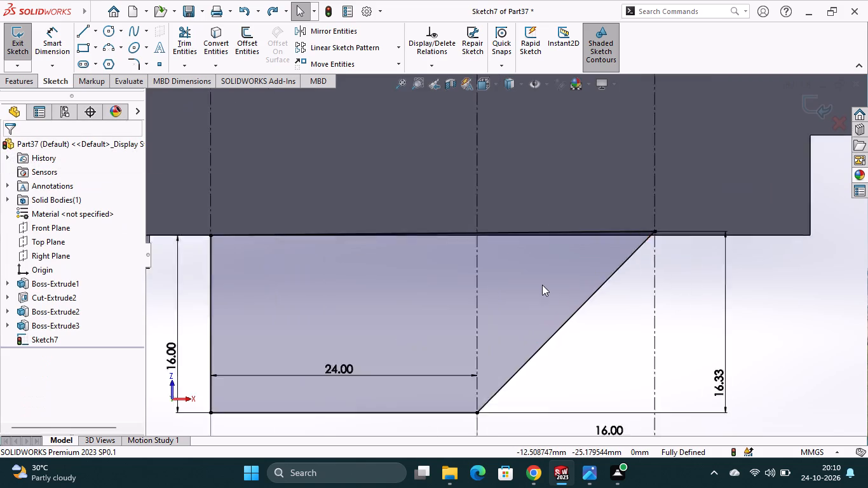
{"action": "scroll", "coordinate": [542, 285], "scroll_direction": "down", "scroll_amount": 3}
{"action": "right_click", "coordinate": [661, 139]}
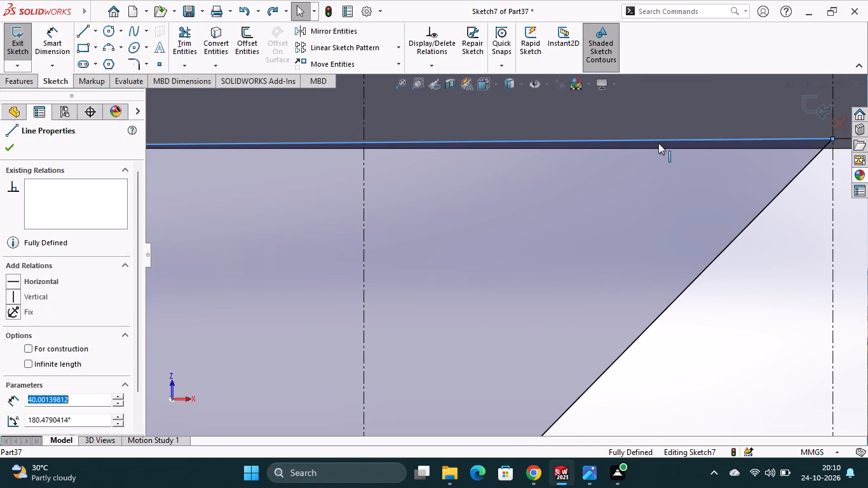
{"action": "left_click", "coordinate": [678, 103]}
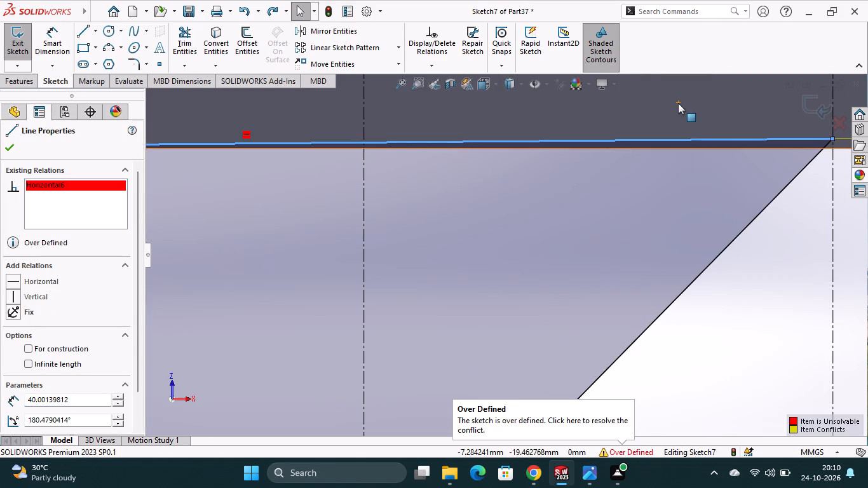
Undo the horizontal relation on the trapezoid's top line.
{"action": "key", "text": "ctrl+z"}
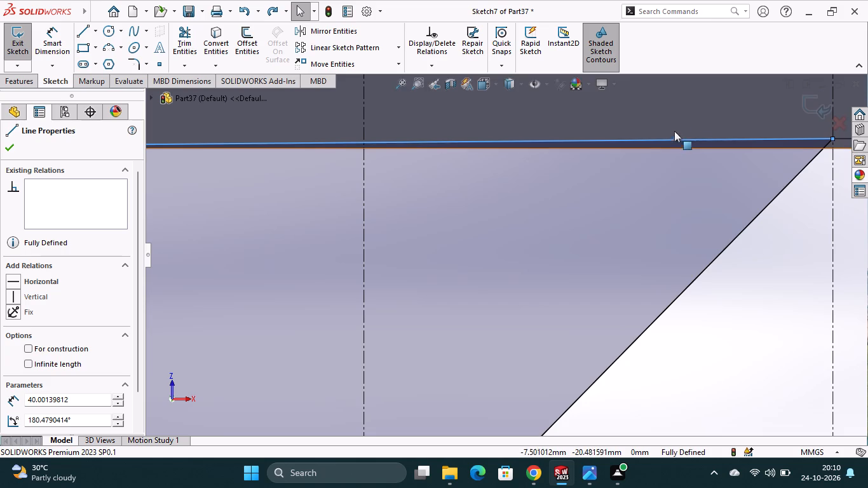
Delete the trapezoid's slightly tilted top line and its sloped side, including the associated dimension.
{"action": "scroll", "coordinate": [693, 126], "scroll_direction": "down", "scroll_amount": 5}
{"action": "right_click", "coordinate": [703, 205]}
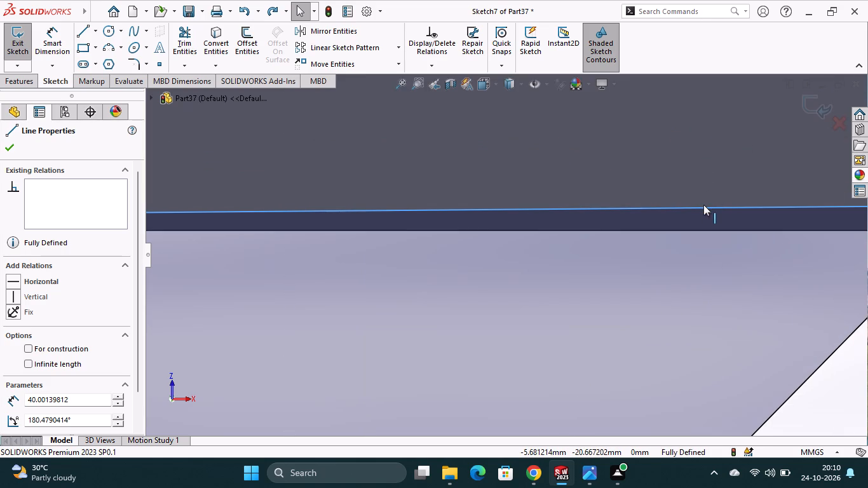
{"action": "left_click", "coordinate": [727, 386]}
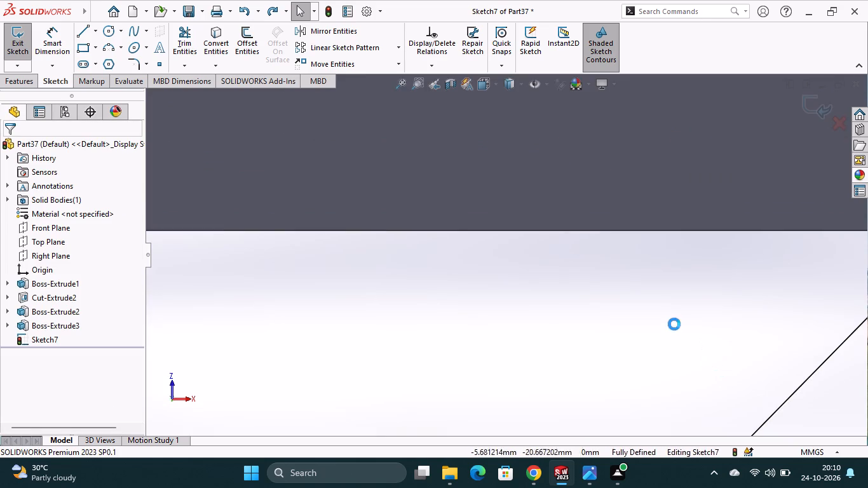
{"action": "scroll", "coordinate": [682, 316], "scroll_direction": "up", "scroll_amount": 5}
{"action": "scroll", "coordinate": [567, 289], "scroll_direction": "up", "scroll_amount": 2}
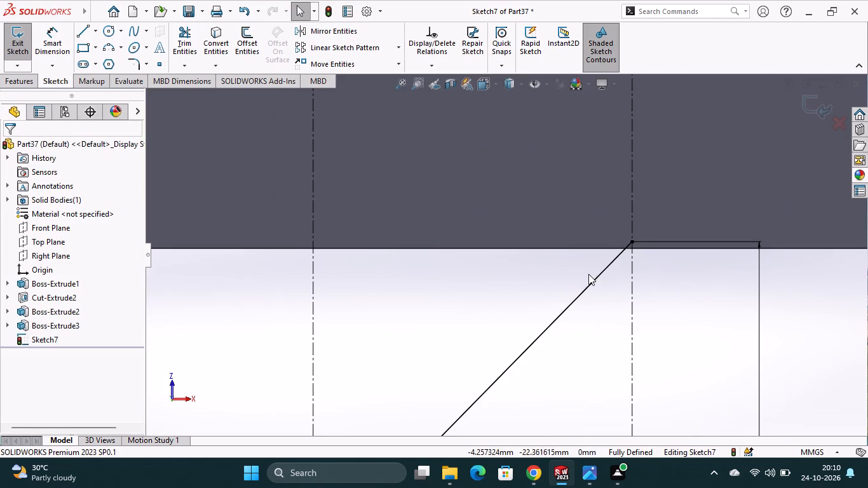
{"action": "right_click", "coordinate": [615, 261]}
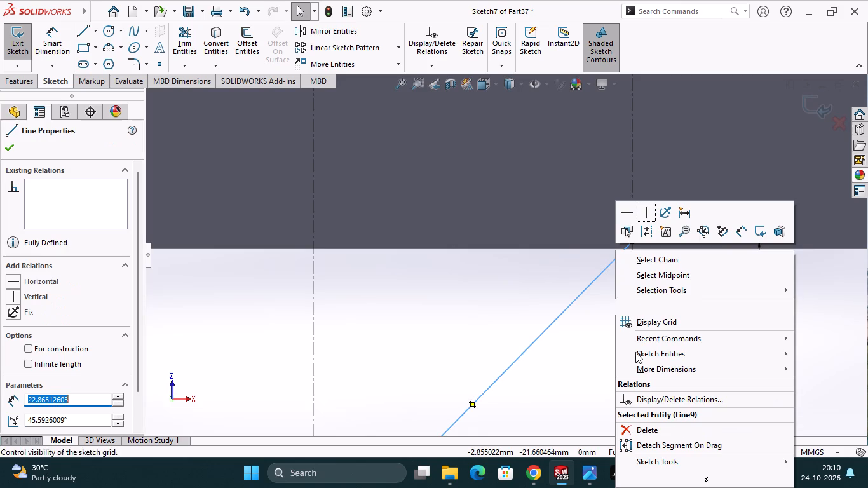
{"action": "left_click", "coordinate": [675, 428]}
{"action": "left_click", "coordinate": [373, 236]}
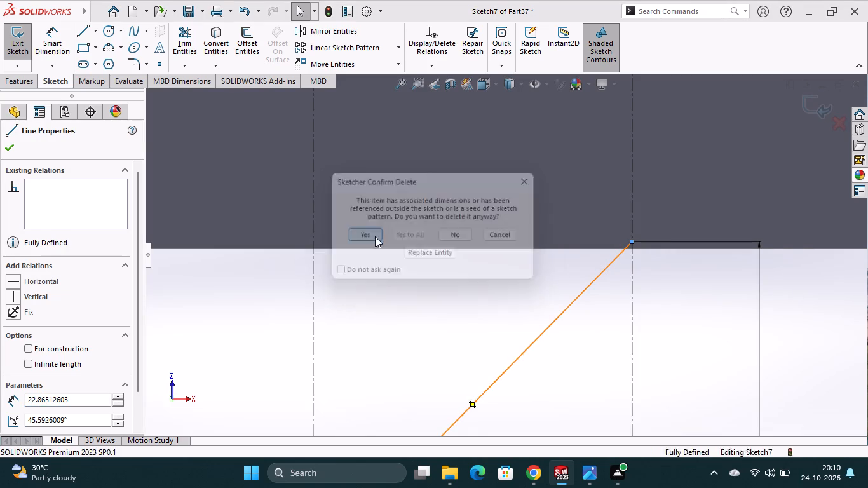
Redraw the trapezoid's sloped side, about 22.6 mm long, up to the arm's edge, and close the profile with a 40 mm horizontal top line.
{"action": "scroll", "coordinate": [494, 290], "scroll_direction": "up", "scroll_amount": 4}
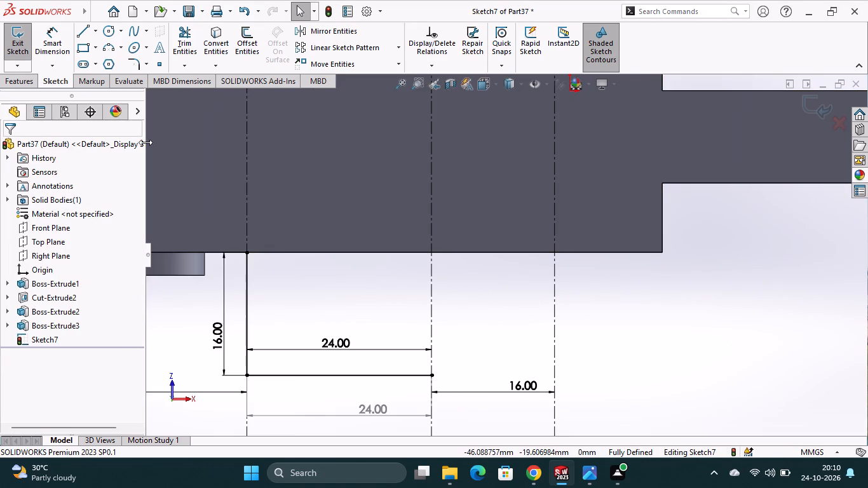
{"action": "left_click", "coordinate": [88, 32]}
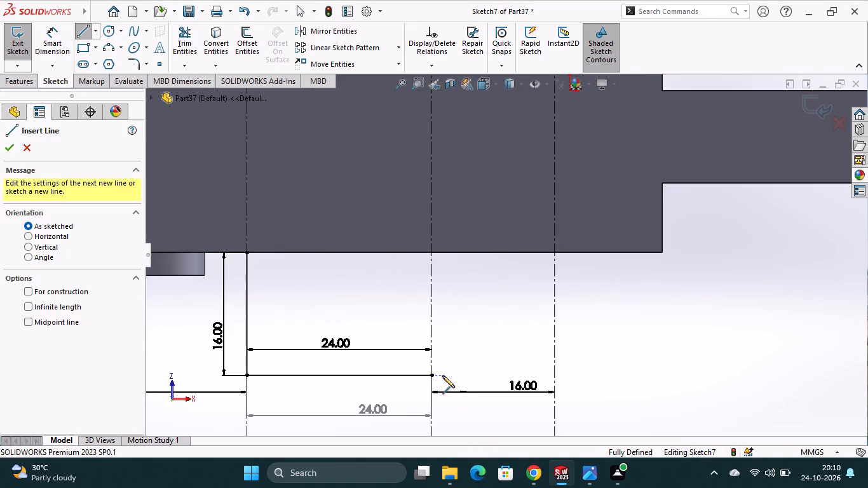
{"action": "left_click", "coordinate": [432, 374]}
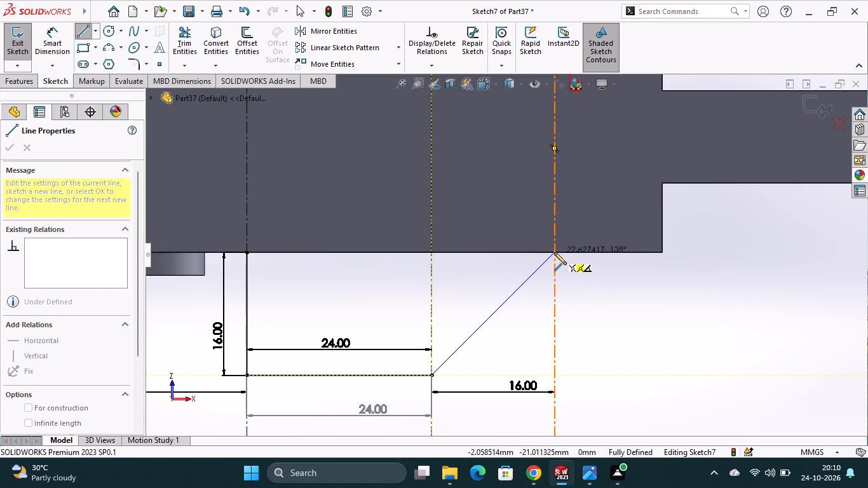
{"action": "left_click", "coordinate": [554, 252]}
{"action": "left_click", "coordinate": [246, 253]}
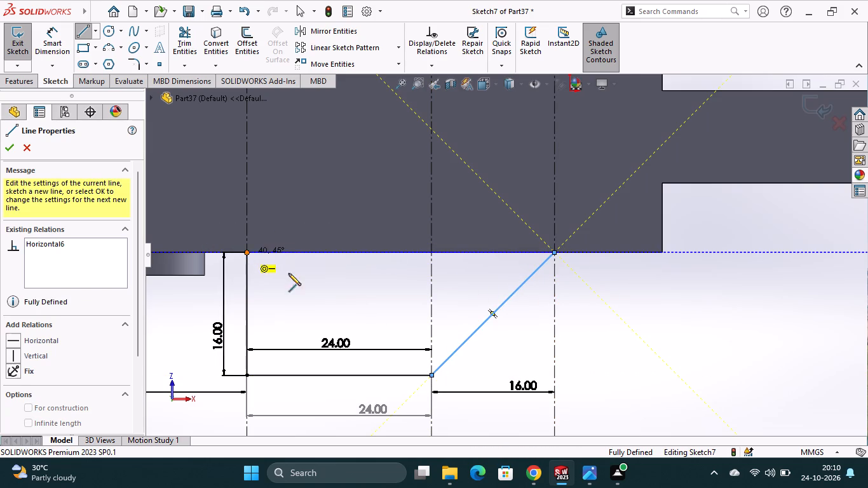
{"action": "key", "text": "Escape"}
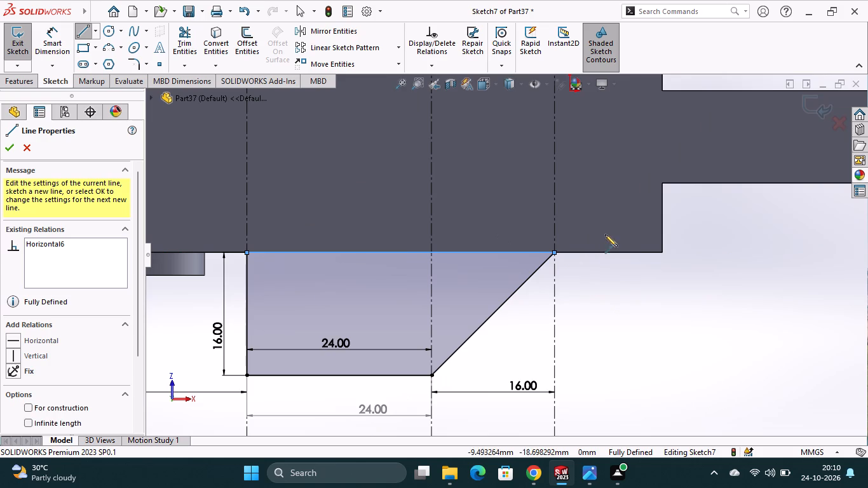
Examine closely the corner where the trapezoid's sloped side meets the arm's edge and the vertical construction line.
{"action": "scroll", "coordinate": [587, 267], "scroll_direction": "down", "scroll_amount": 7}
{"action": "scroll", "coordinate": [484, 241], "scroll_direction": "down", "scroll_amount": 3}
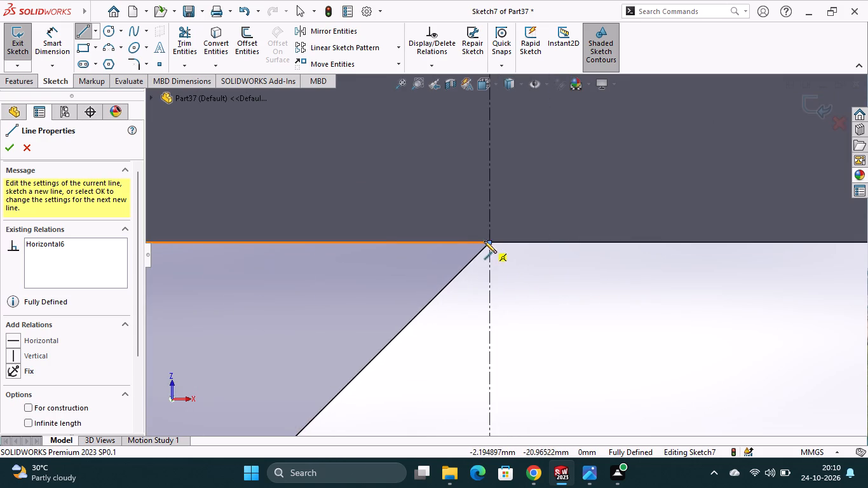
{"action": "scroll", "coordinate": [484, 241], "scroll_direction": "down", "scroll_amount": 4}
{"action": "scroll", "coordinate": [564, 286], "scroll_direction": "down", "scroll_amount": 5}
{"action": "scroll", "coordinate": [399, 290], "scroll_direction": "up", "scroll_amount": 9}
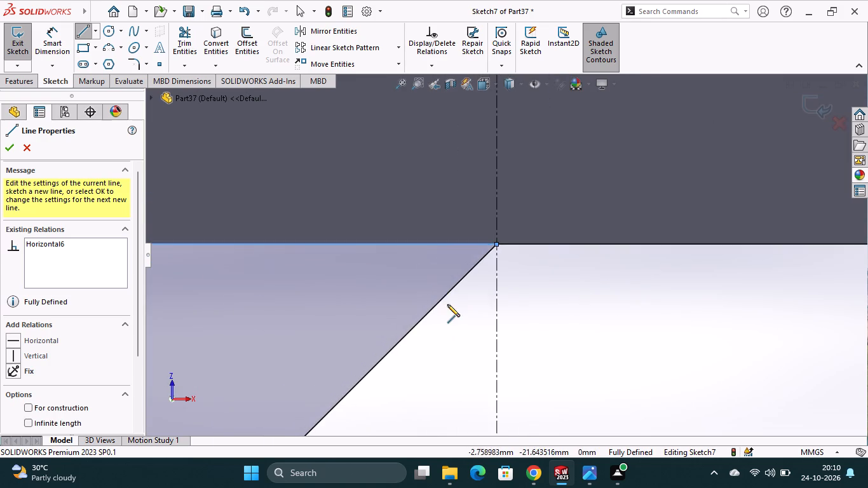
{"action": "scroll", "coordinate": [448, 305], "scroll_direction": "up", "scroll_amount": 7}
{"action": "scroll", "coordinate": [404, 333], "scroll_direction": "up", "scroll_amount": 4}
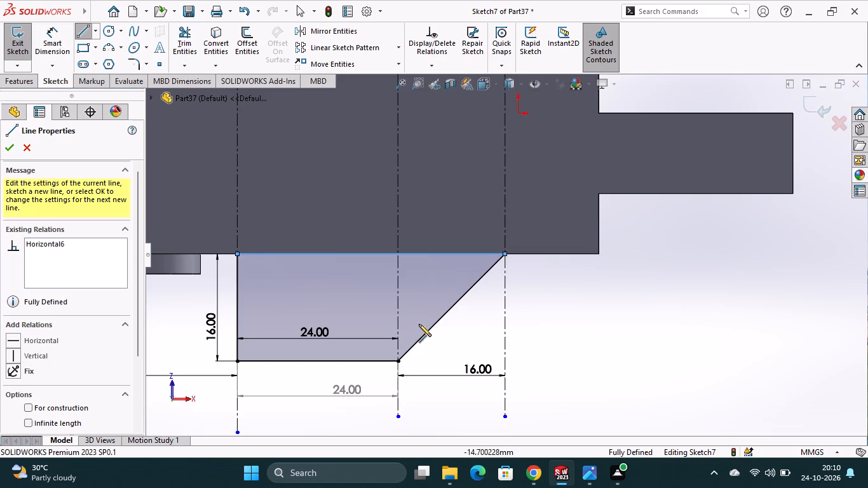
Dimension the vertical distance between the two endpoints of the redrawn sloped side.
{"action": "left_click", "coordinate": [56, 33]}
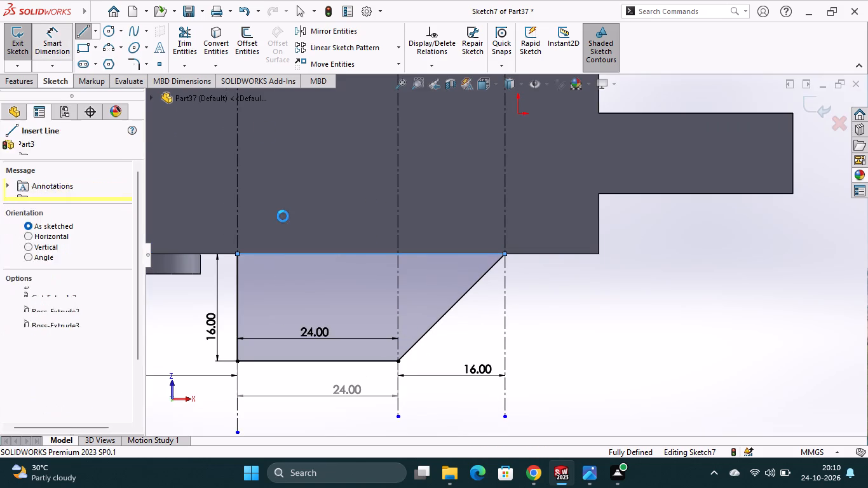
{"action": "left_click", "coordinate": [397, 360]}
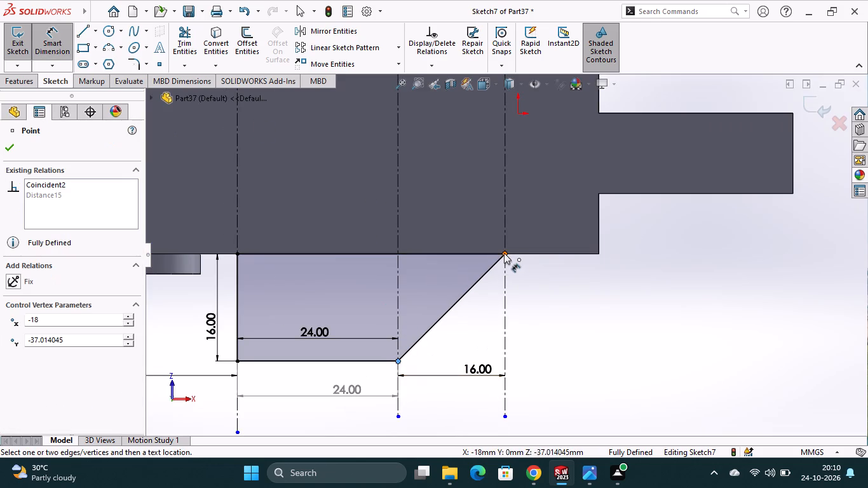
{"action": "left_click", "coordinate": [503, 252]}
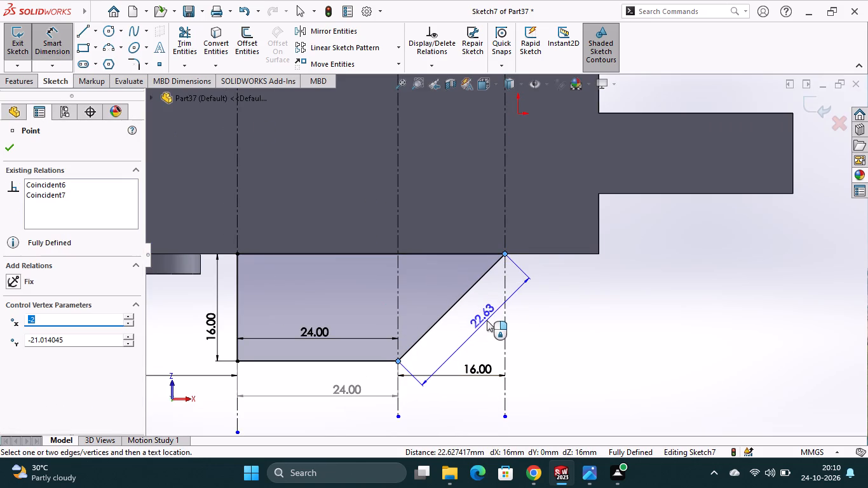
{"action": "left_click", "coordinate": [548, 313]}
Sketch a horizontal centreline about 134 mm long from the midpoint of the narrow tab's end edge to beyond the ring boss.
{"action": "scroll", "coordinate": [541, 290], "scroll_direction": "up", "scroll_amount": 2}
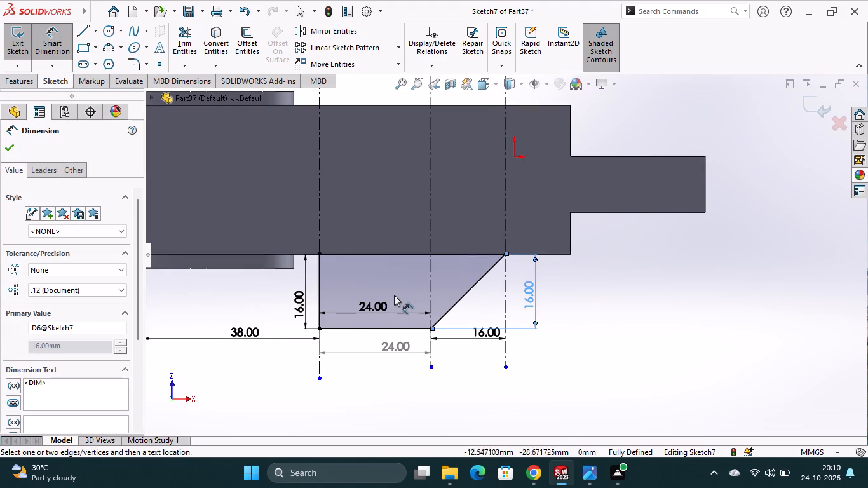
{"action": "scroll", "coordinate": [397, 257], "scroll_direction": "up", "scroll_amount": 1}
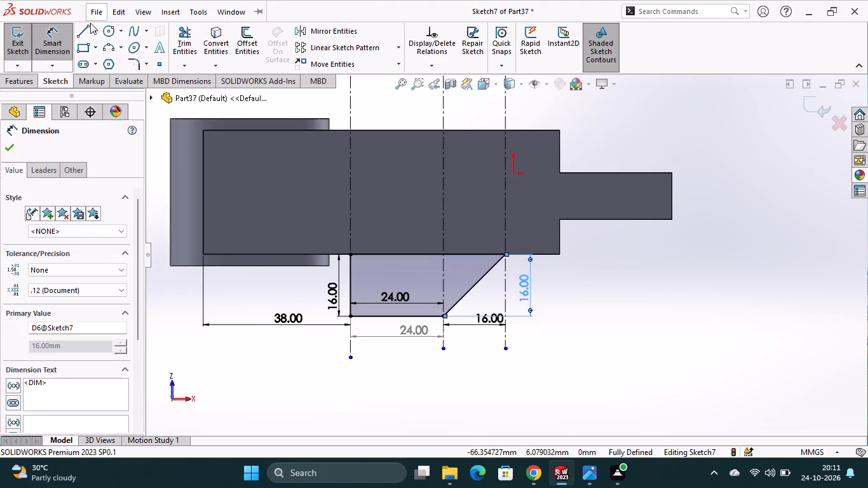
{"action": "left_click", "coordinate": [370, 101]}
{"action": "left_click", "coordinate": [98, 35]}
{"action": "left_click", "coordinate": [99, 62]}
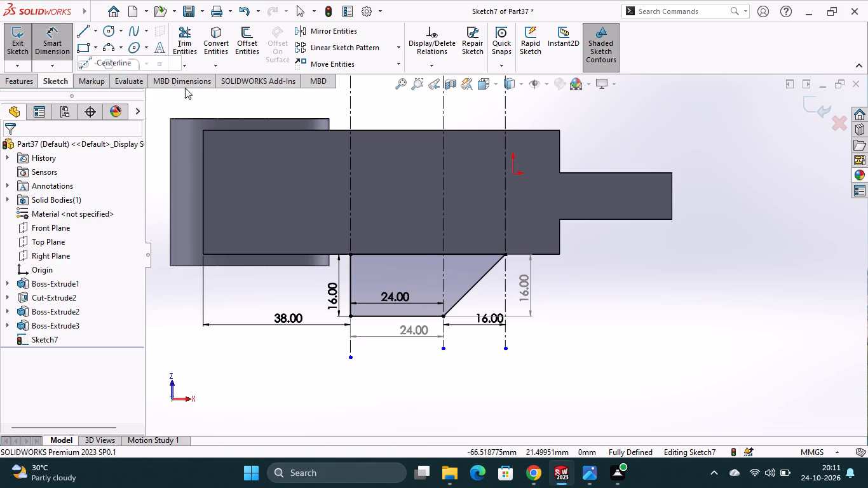
{"action": "left_click", "coordinate": [672, 195]}
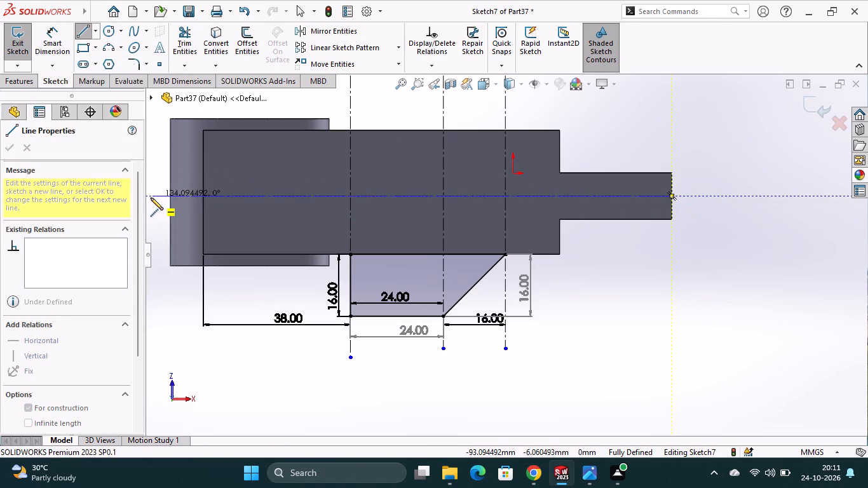
{"action": "left_click", "coordinate": [151, 198]}
{"action": "key", "text": "Escape"}
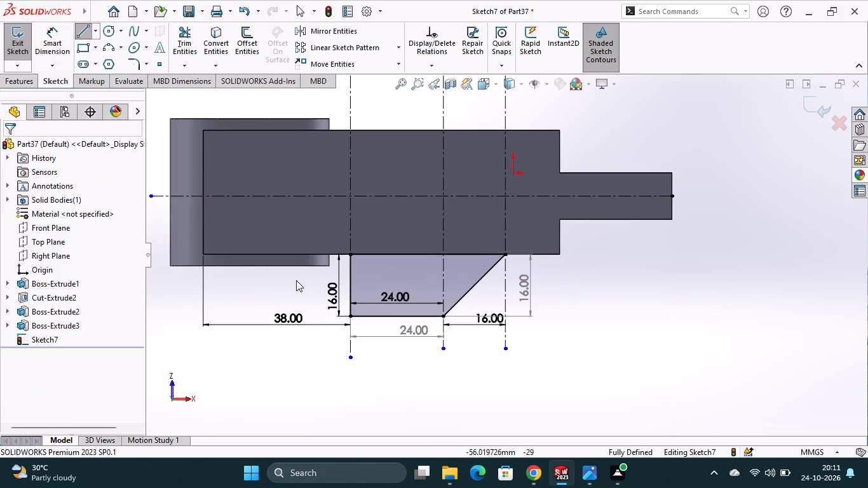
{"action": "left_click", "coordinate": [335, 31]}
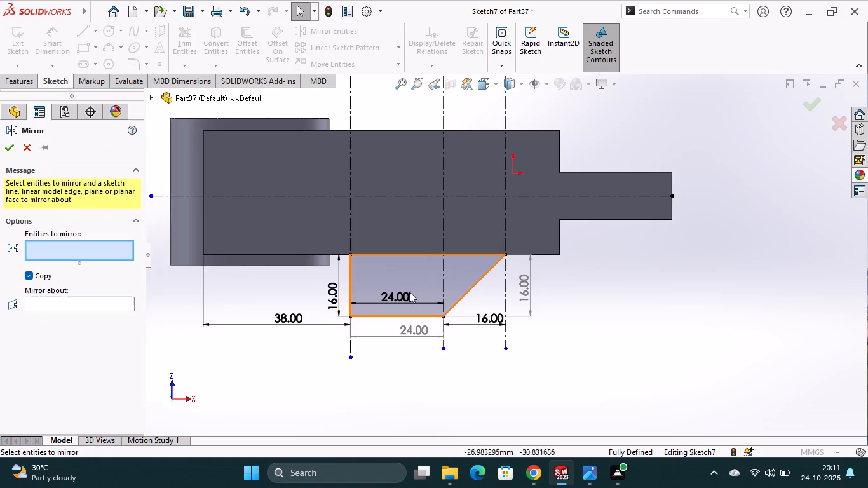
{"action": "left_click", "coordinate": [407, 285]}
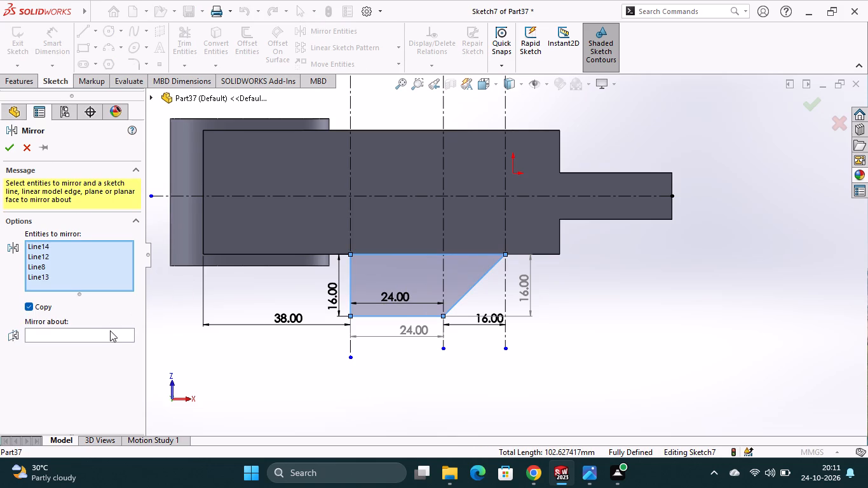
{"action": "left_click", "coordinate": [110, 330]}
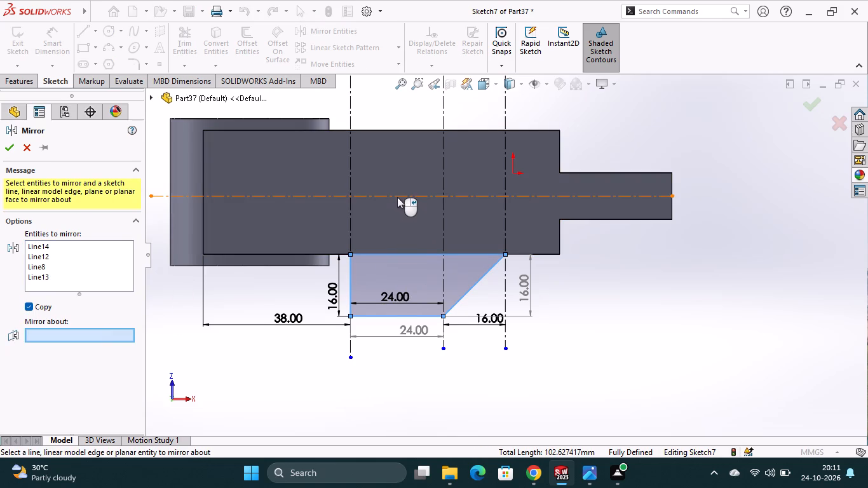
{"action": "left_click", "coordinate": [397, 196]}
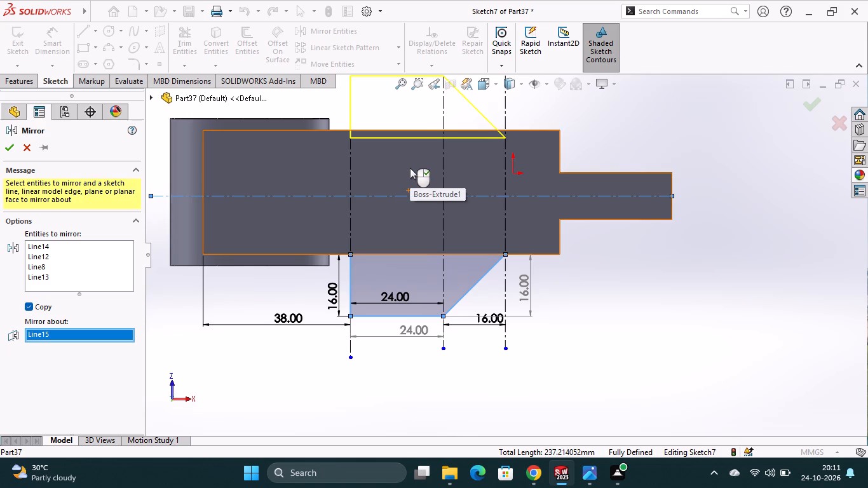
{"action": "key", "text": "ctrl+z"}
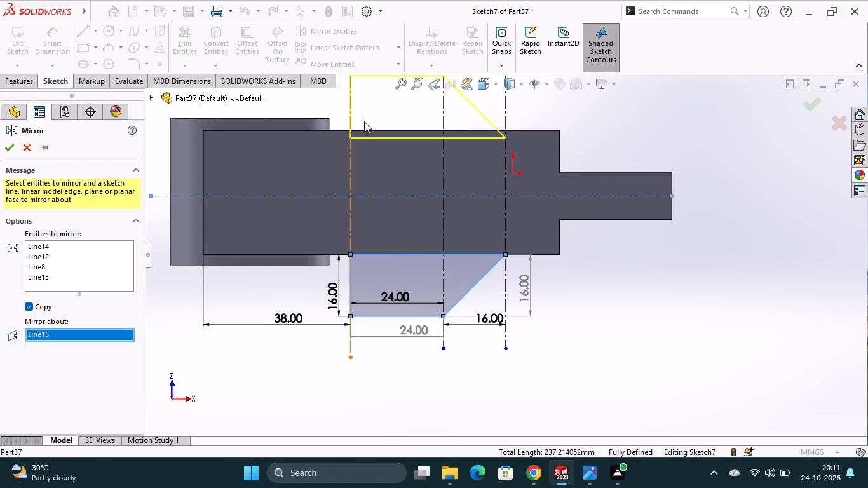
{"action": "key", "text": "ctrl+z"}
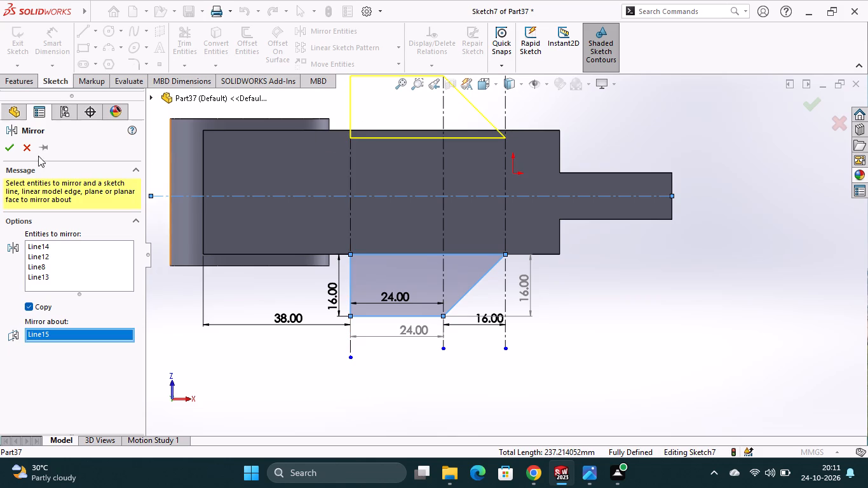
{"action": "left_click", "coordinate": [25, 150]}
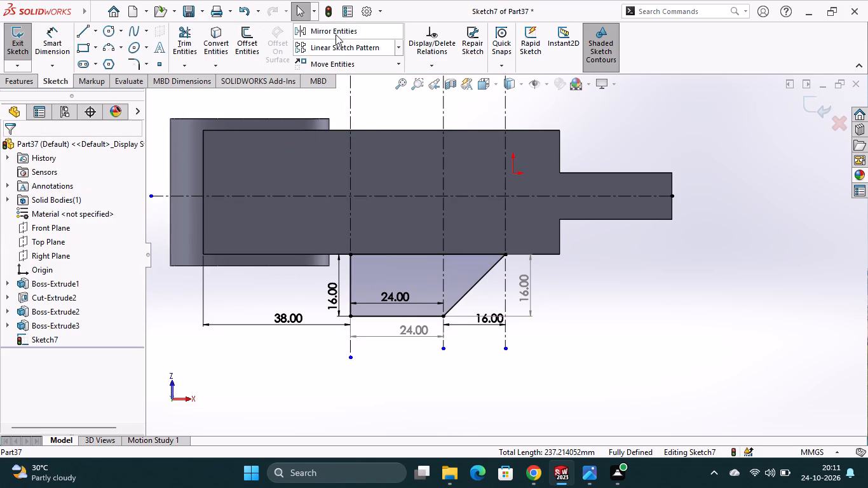
Mirror the trapezoid's vertical, sloped and bottom lines about the horizontal centreline, leaving out its top line and keeping the copy option.
{"action": "left_click", "coordinate": [336, 34]}
{"action": "left_click", "coordinate": [348, 288]}
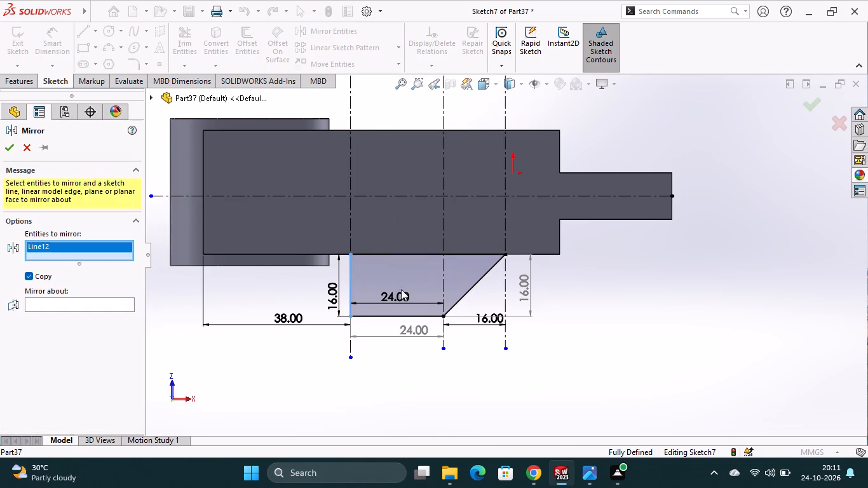
{"action": "left_click", "coordinate": [468, 294]}
{"action": "left_click", "coordinate": [400, 319]}
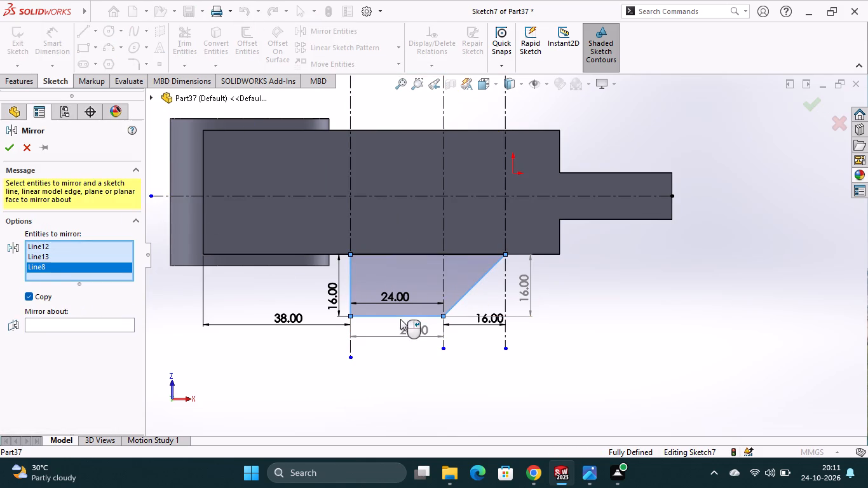
{"action": "left_click", "coordinate": [85, 327]}
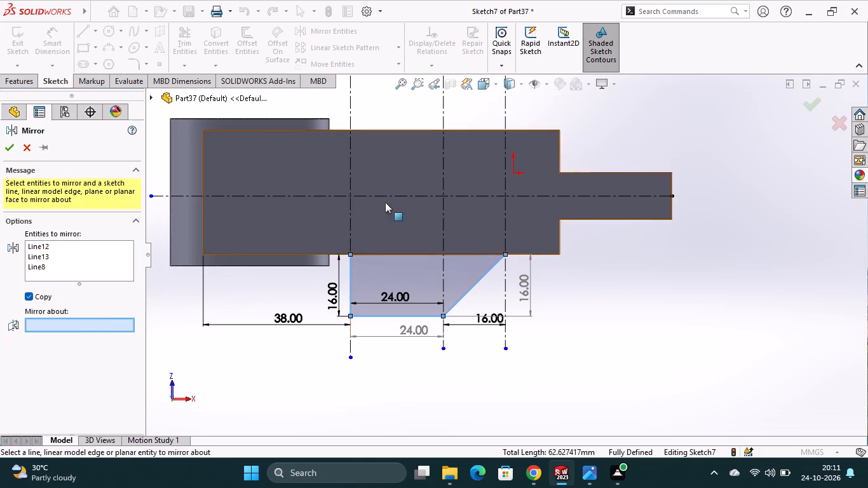
{"action": "left_click", "coordinate": [390, 198]}
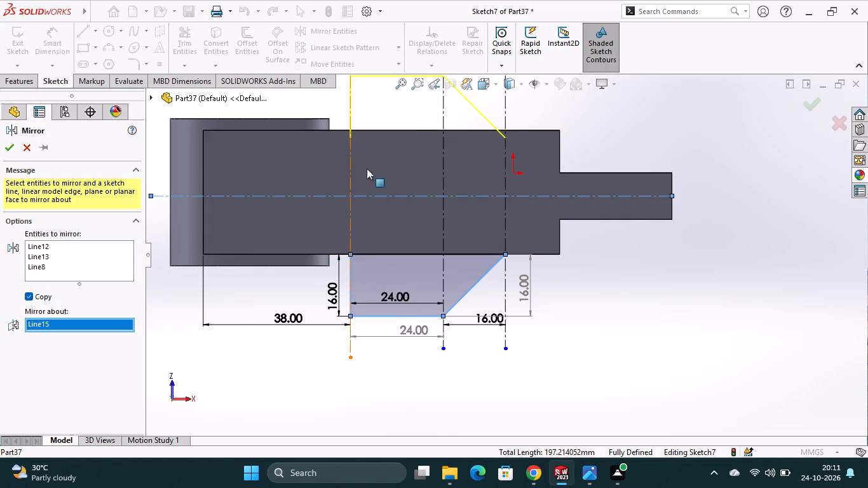
{"action": "scroll", "coordinate": [392, 152], "scroll_direction": "up", "scroll_amount": 1}
{"action": "left_click", "coordinate": [12, 142]}
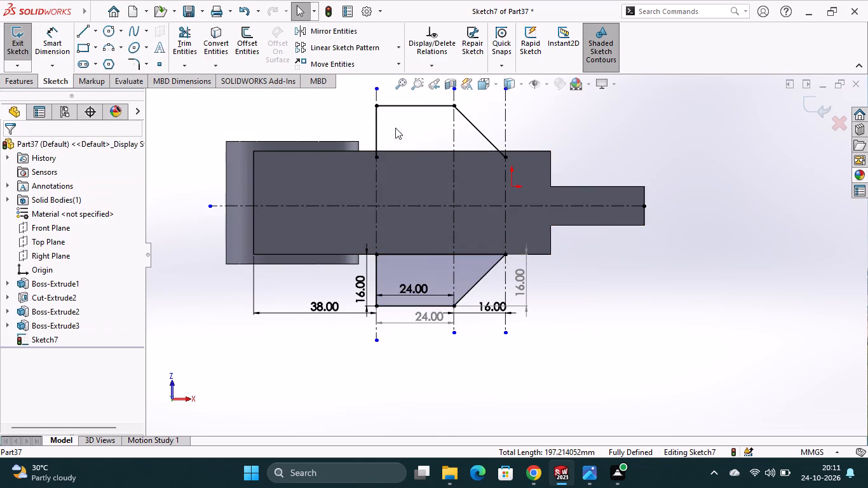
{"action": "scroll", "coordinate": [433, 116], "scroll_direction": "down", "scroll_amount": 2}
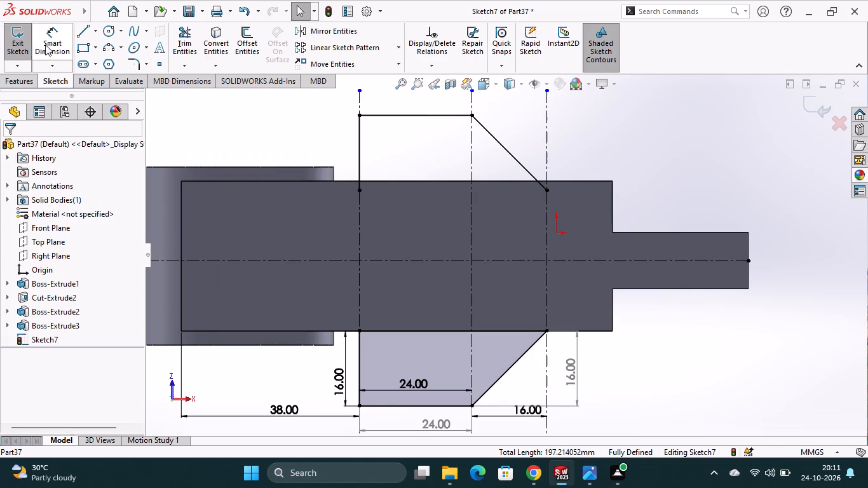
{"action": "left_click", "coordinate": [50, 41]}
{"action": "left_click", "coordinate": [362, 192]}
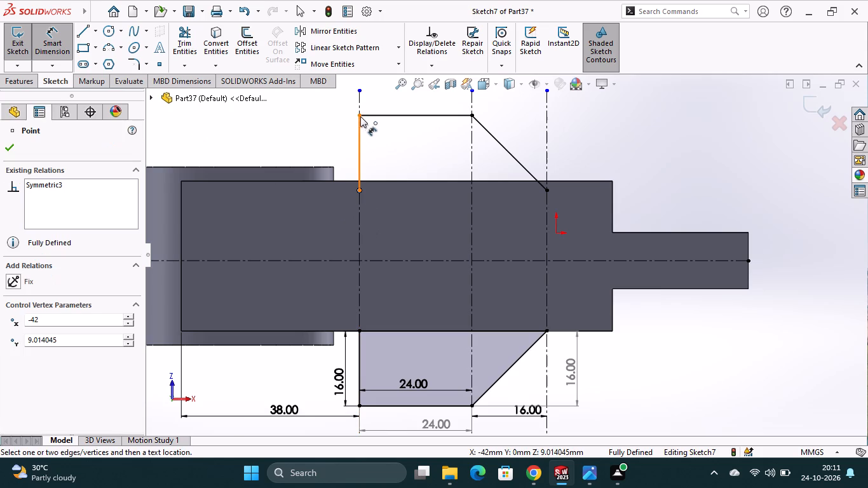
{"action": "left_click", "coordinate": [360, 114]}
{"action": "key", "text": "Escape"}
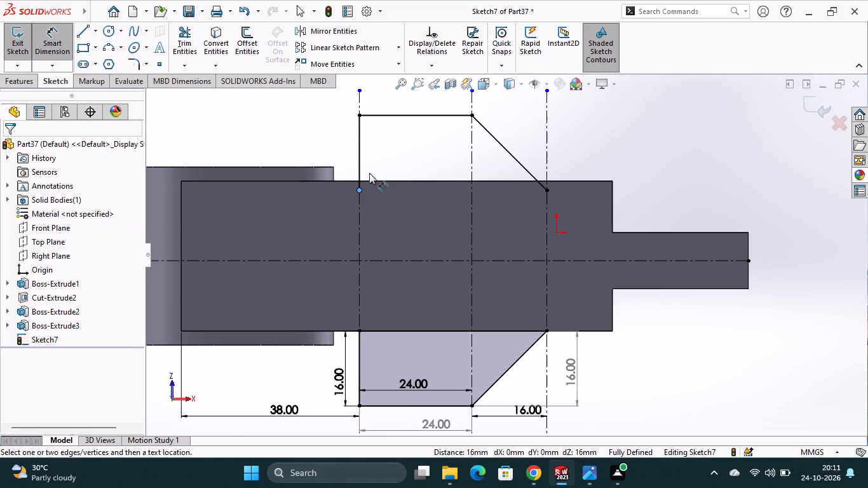
Sketch a second trapezoid outline from the arm's upper edge, between the vertical construction lines, with a 45° side about 23 mm long and a horizontal top.
{"action": "left_click", "coordinate": [81, 30]}
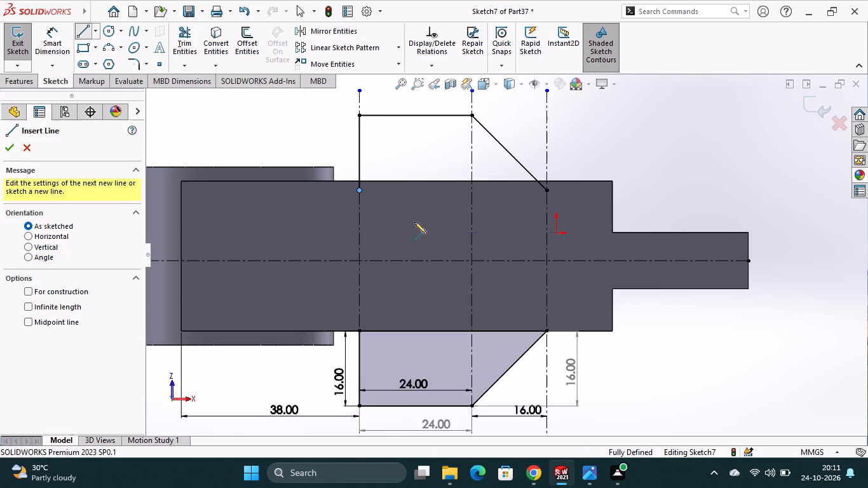
{"action": "left_click", "coordinate": [360, 179]}
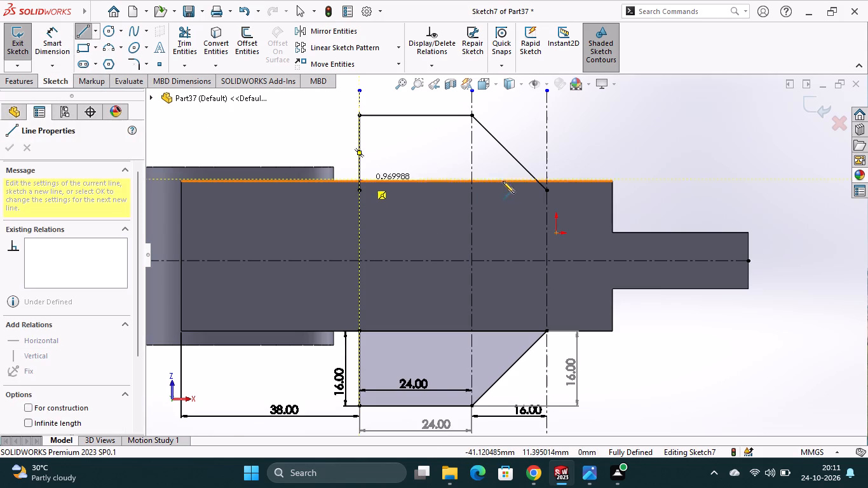
{"action": "left_click", "coordinate": [546, 180]}
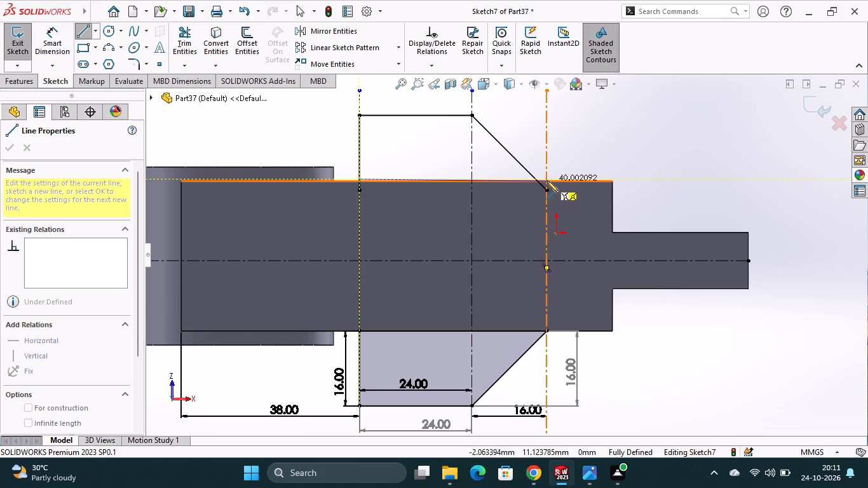
{"action": "left_click", "coordinate": [470, 104]}
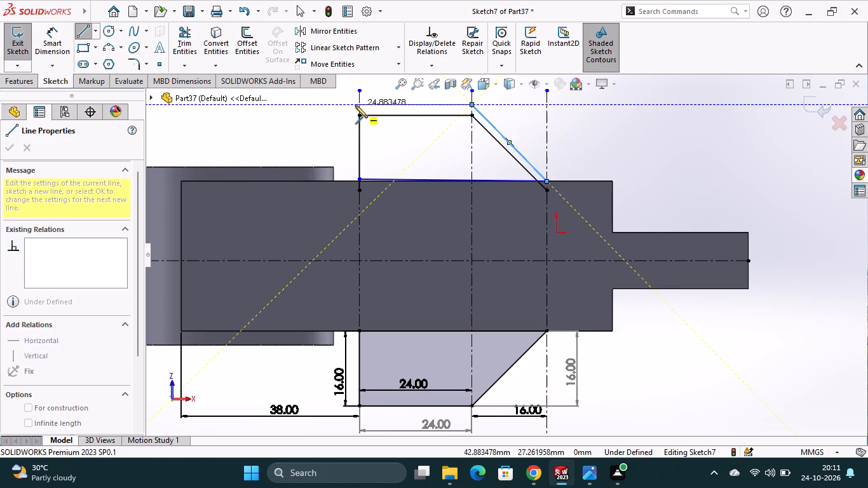
{"action": "left_click", "coordinate": [359, 105]}
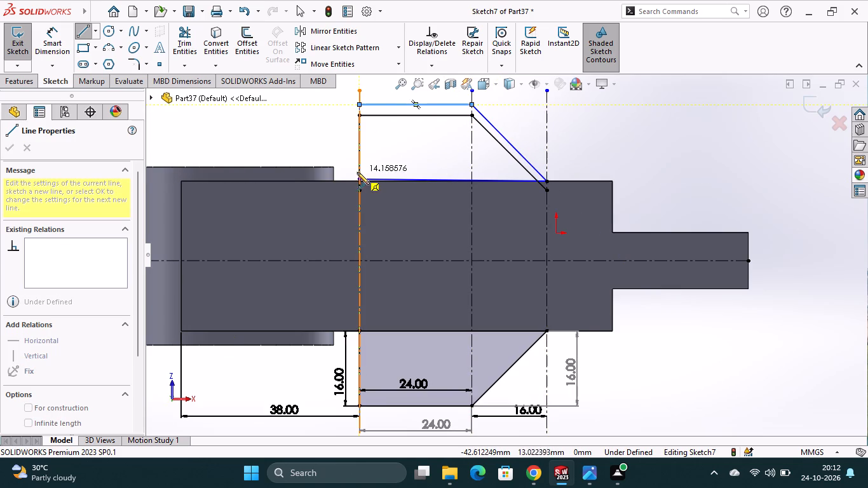
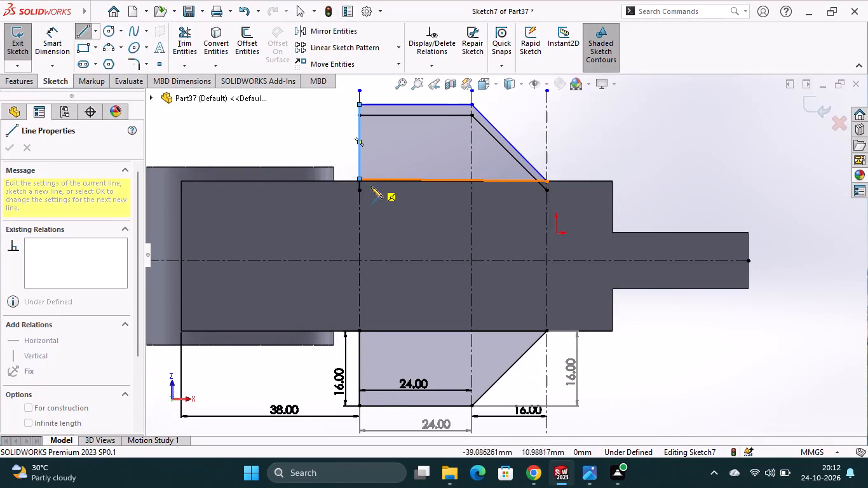
Make the slightly tilted base line of the second trapezoid on the arm's upper edge horizontal.
{"action": "key", "text": "Escape"}
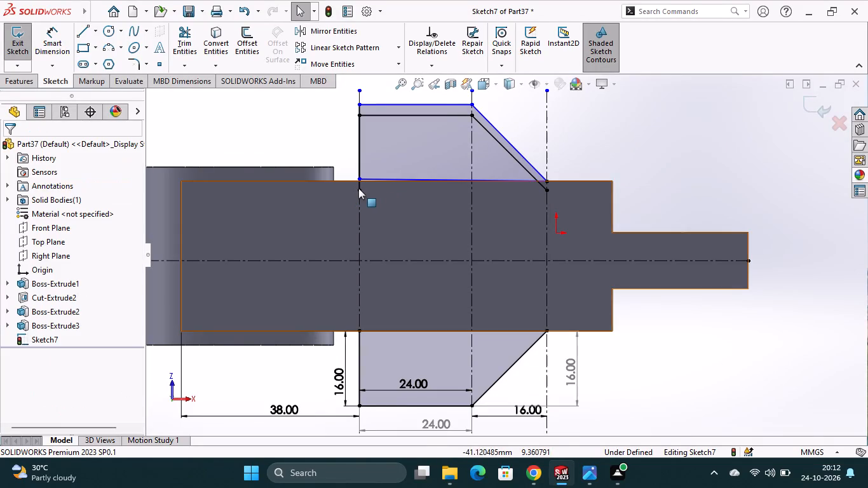
{"action": "right_click", "coordinate": [358, 188]}
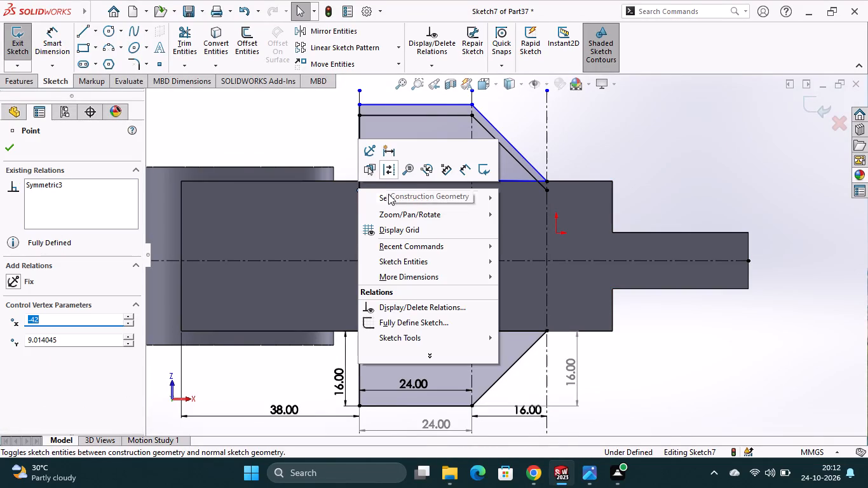
{"action": "left_click", "coordinate": [250, 128]}
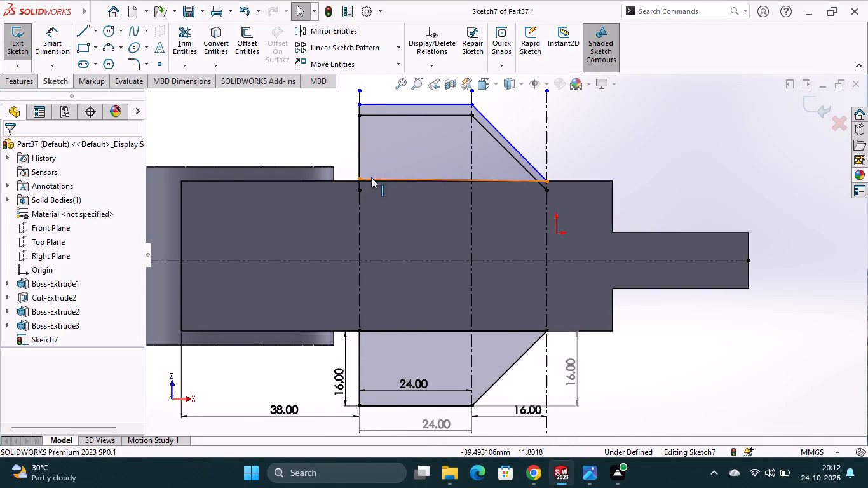
{"action": "scroll", "coordinate": [409, 161], "scroll_direction": "down", "scroll_amount": 2}
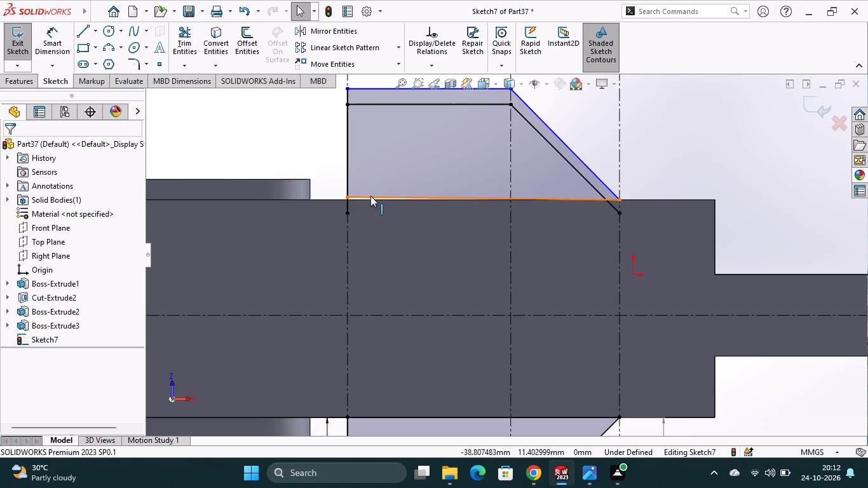
{"action": "right_click", "coordinate": [373, 196]}
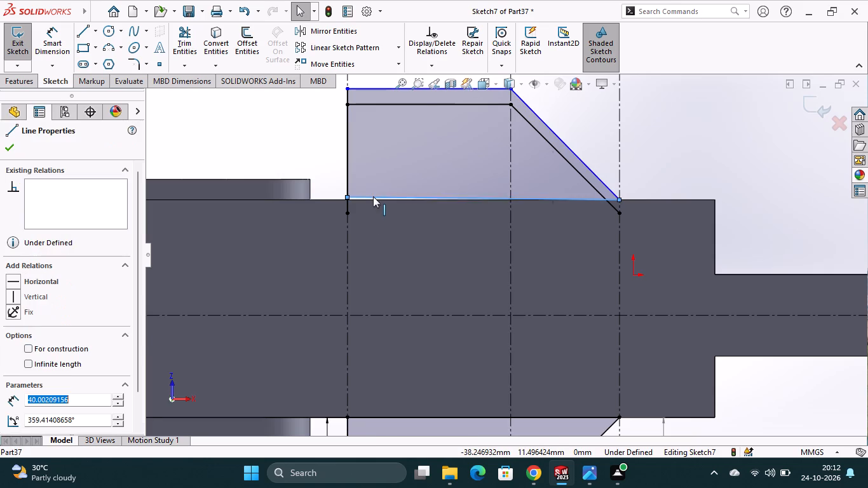
{"action": "left_click", "coordinate": [383, 159]}
{"action": "left_click", "coordinate": [325, 154]}
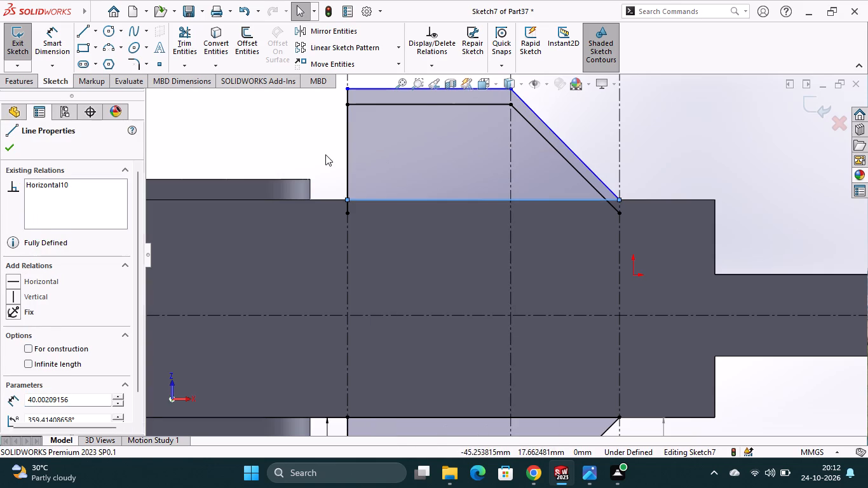
Delete the mirrored top, sloped and vertical lines that overlap the redrawn upper trapezoid.
{"action": "left_click", "coordinate": [426, 107]}
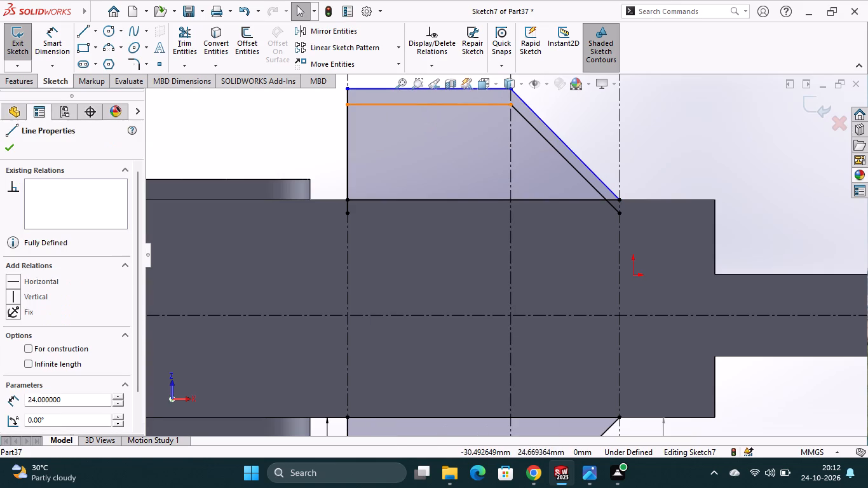
{"action": "right_click", "coordinate": [426, 107]}
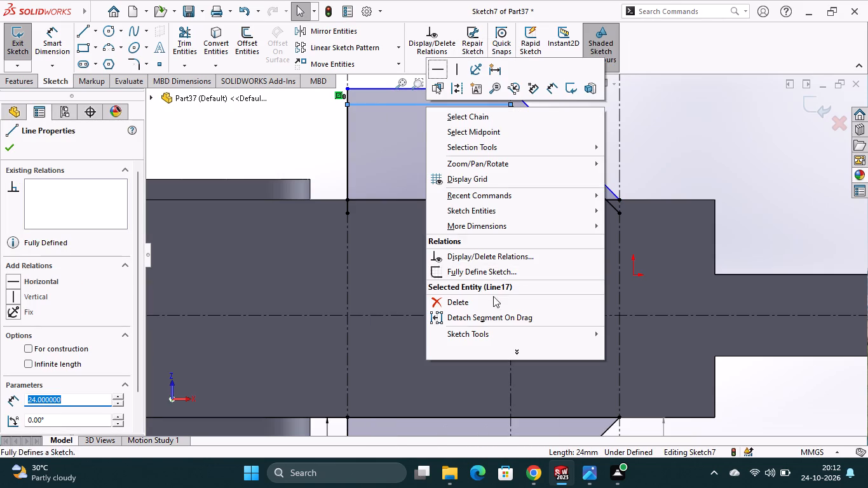
{"action": "left_click", "coordinate": [489, 308]}
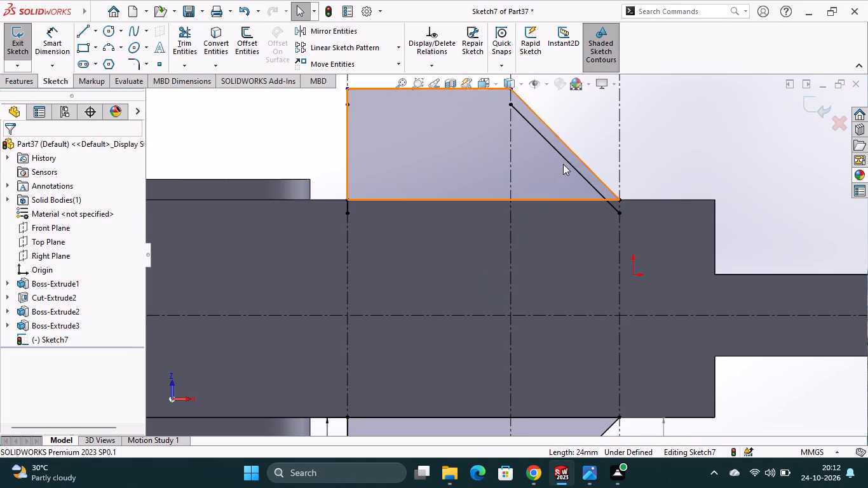
{"action": "right_click", "coordinate": [566, 160]}
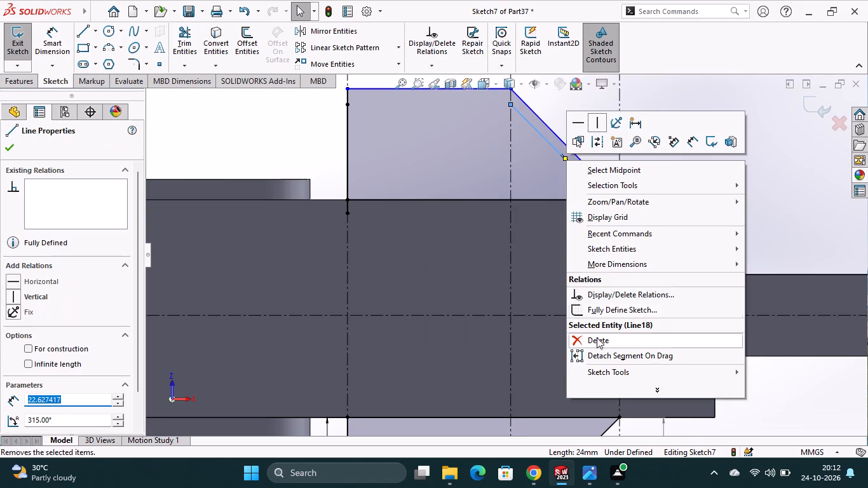
{"action": "left_click", "coordinate": [603, 341]}
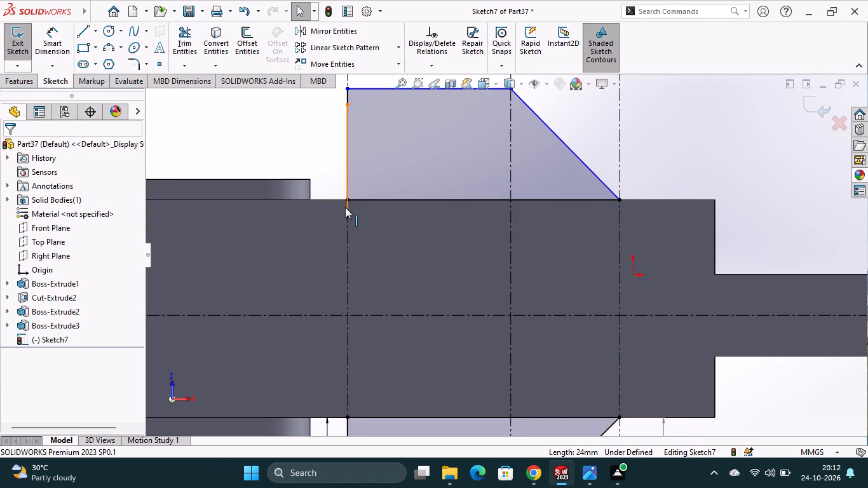
{"action": "right_click", "coordinate": [345, 207]}
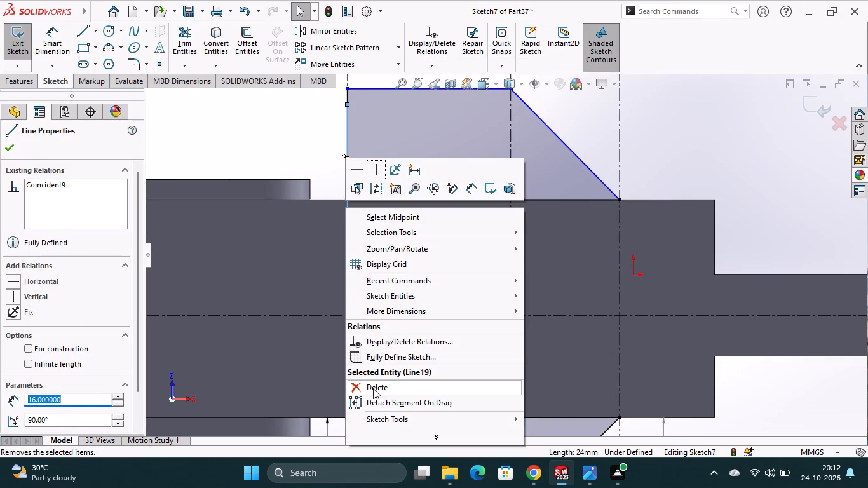
{"action": "left_click", "coordinate": [373, 388]}
Delete the vertical construction line along the trapezoids' straight sides together with its associated dimensions.
{"action": "scroll", "coordinate": [467, 167], "scroll_direction": "up", "scroll_amount": 2}
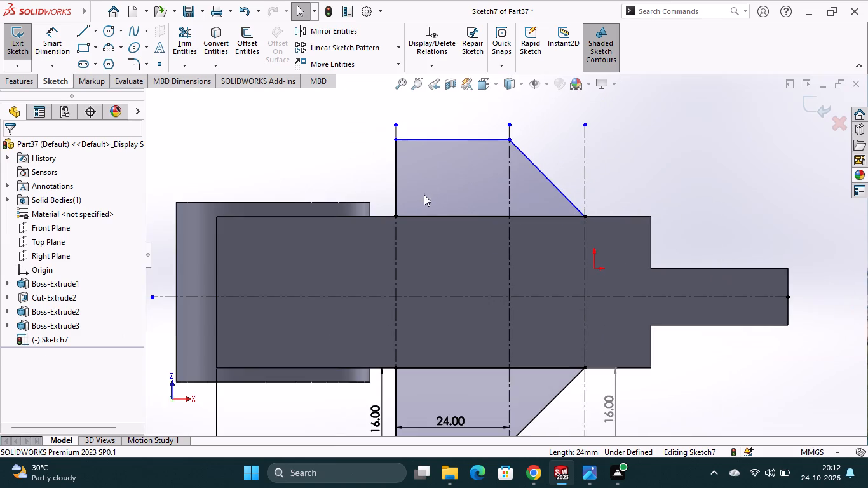
{"action": "right_click", "coordinate": [395, 129]}
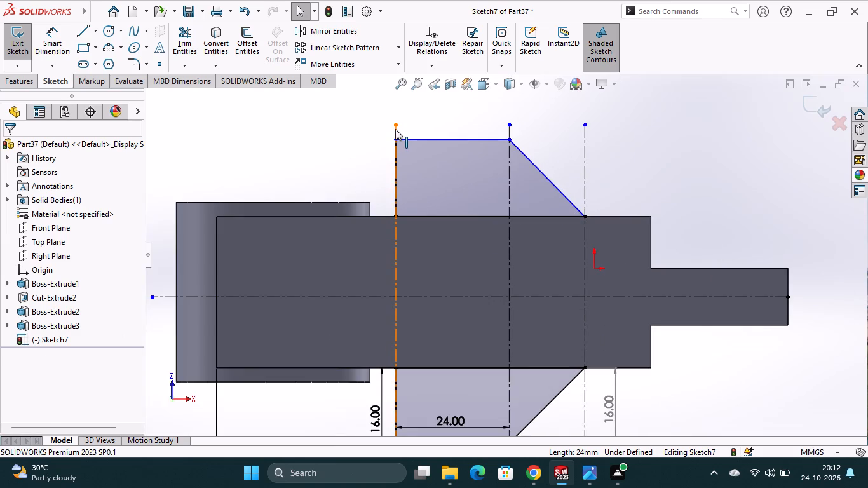
{"action": "left_click", "coordinate": [431, 309]}
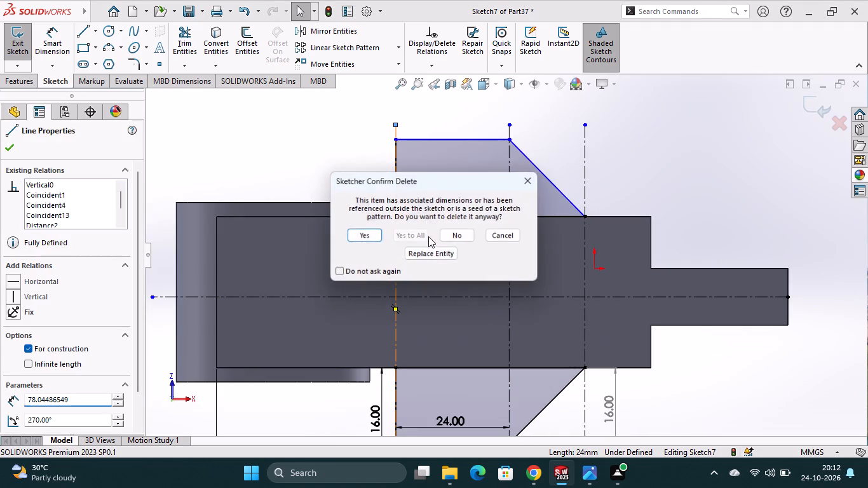
{"action": "left_click", "coordinate": [372, 239]}
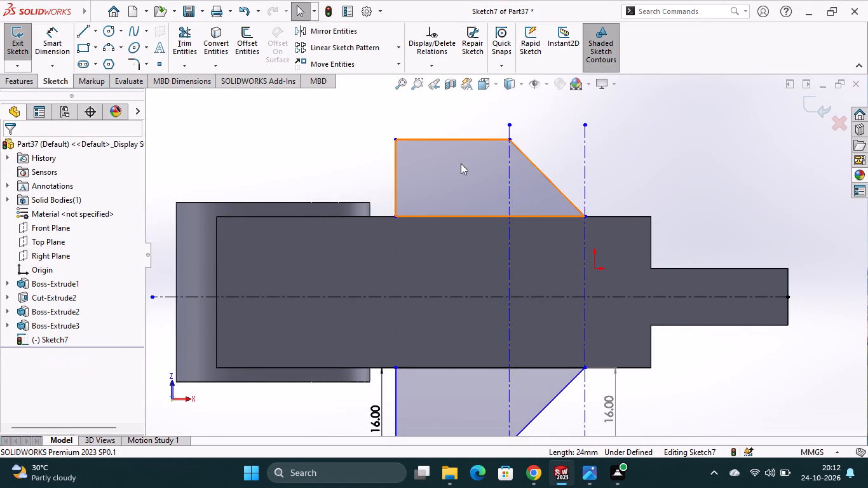
Dimension the upper trapezoid's base line at 40 mm.
{"action": "scroll", "coordinate": [524, 142], "scroll_direction": "down", "scroll_amount": 3}
{"action": "scroll", "coordinate": [428, 181], "scroll_direction": "up", "scroll_amount": 1}
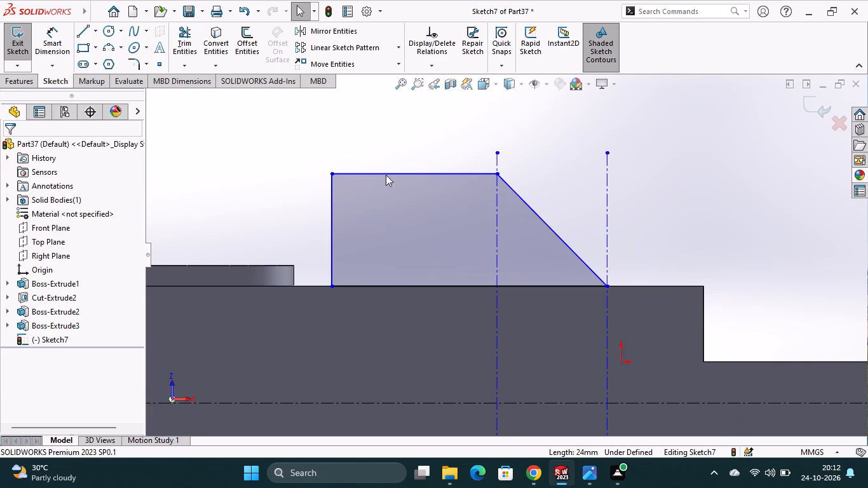
{"action": "left_click", "coordinate": [58, 42]}
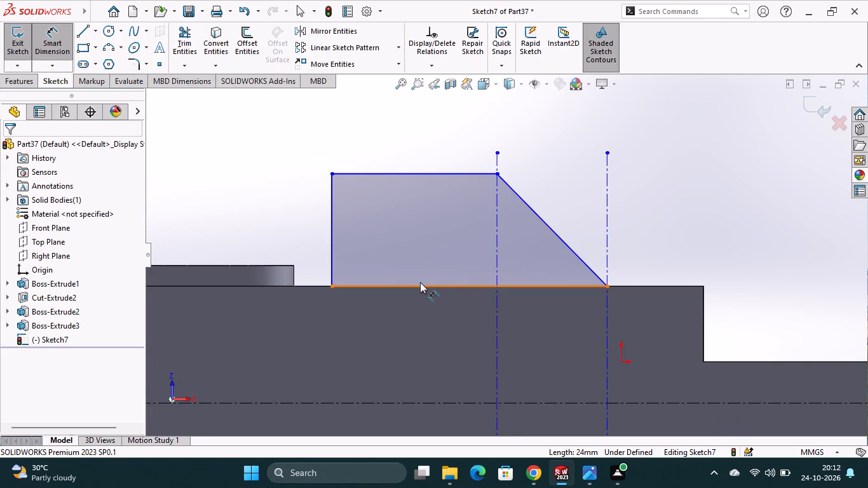
{"action": "left_click", "coordinate": [420, 282]}
{"action": "left_click", "coordinate": [463, 287]}
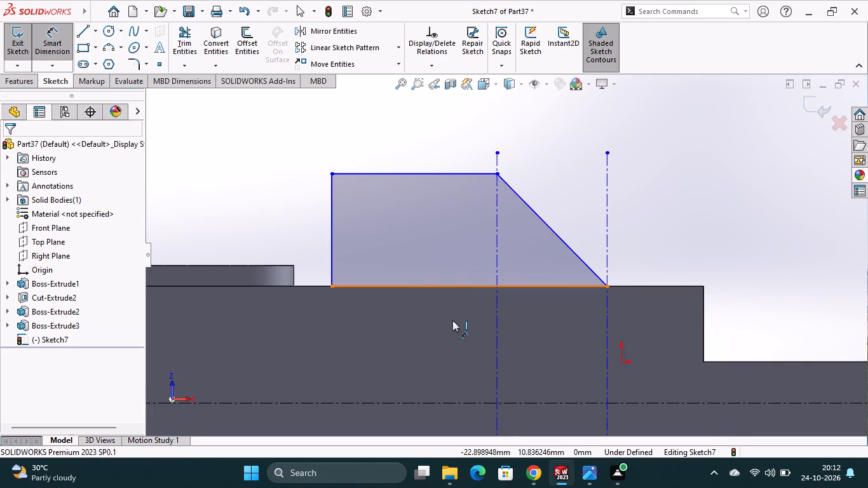
{"action": "left_click", "coordinate": [459, 322]}
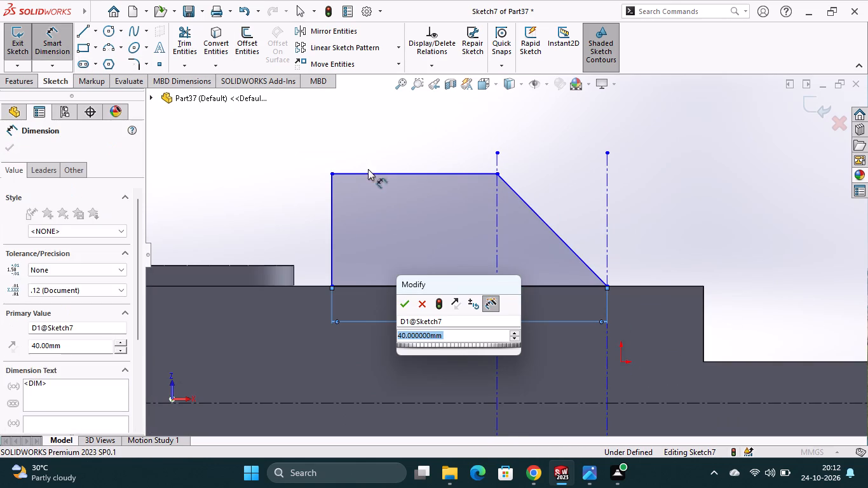
{"action": "left_click_drag", "start_coordinate": [367, 172], "coordinate": [372, 162]}
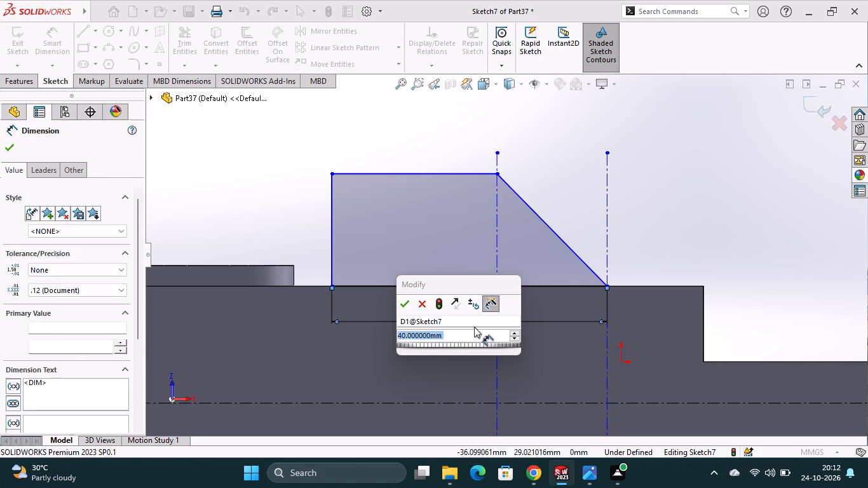
{"action": "left_click", "coordinate": [404, 306]}
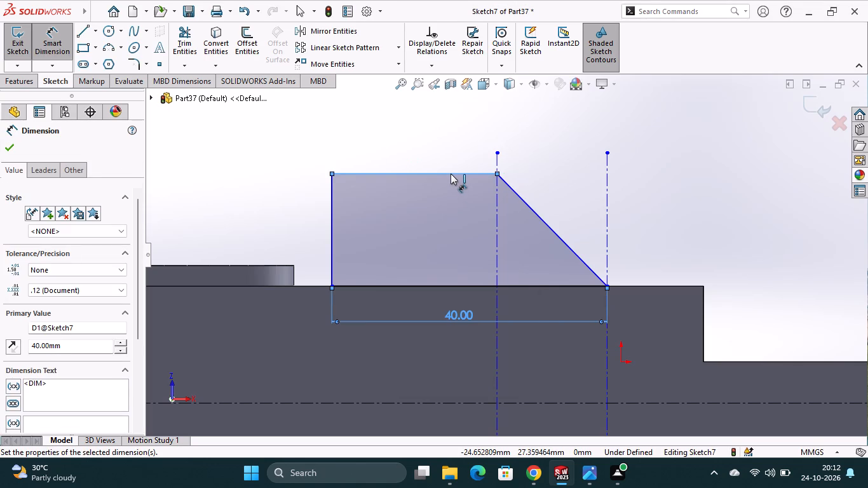
Dimension the upper trapezoid's top line and set its vertical side to 16 mm.
{"action": "left_click", "coordinate": [451, 173]}
{"action": "left_click", "coordinate": [452, 151]}
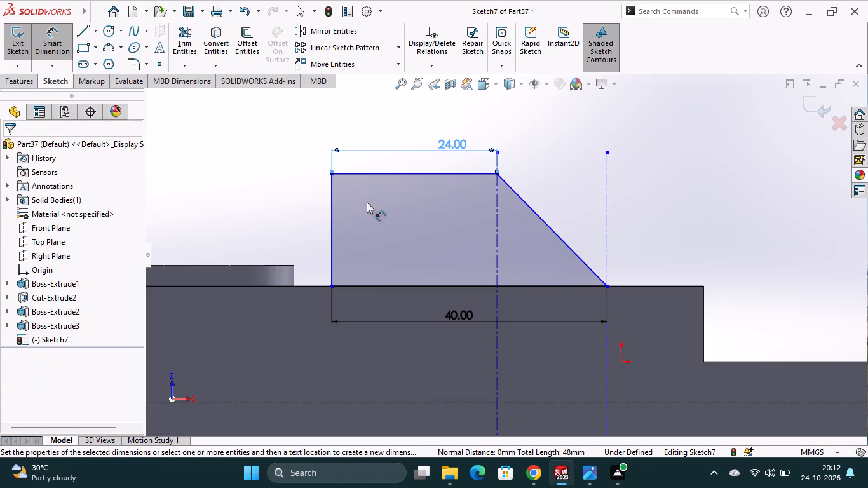
{"action": "left_click", "coordinate": [329, 226]}
{"action": "left_click", "coordinate": [316, 229]}
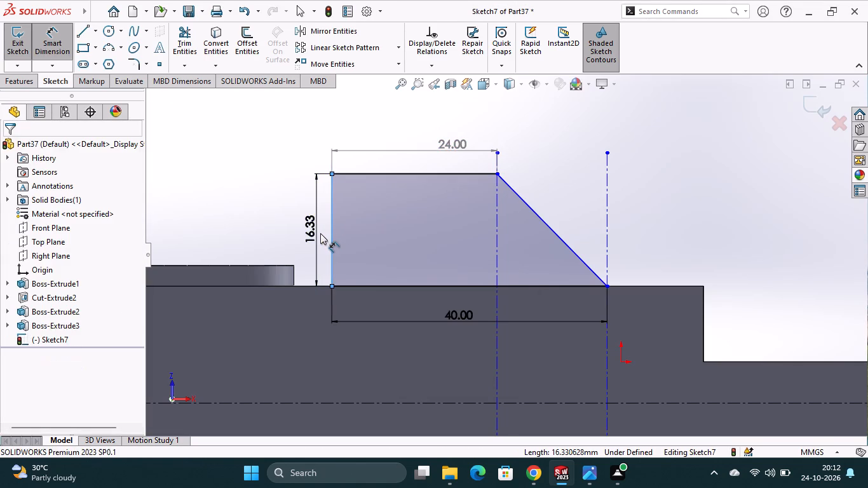
{"action": "type", "text": "16"}
{"action": "key", "text": "Return"}
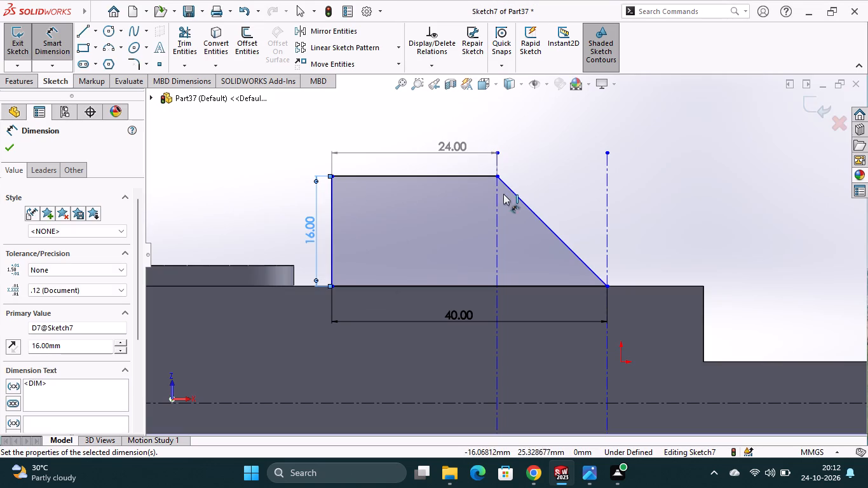
Dimension the vertical distance between the two endpoints of the upper trapezoid's sloped side.
{"action": "left_click", "coordinate": [609, 285]}
{"action": "left_click", "coordinate": [501, 176]}
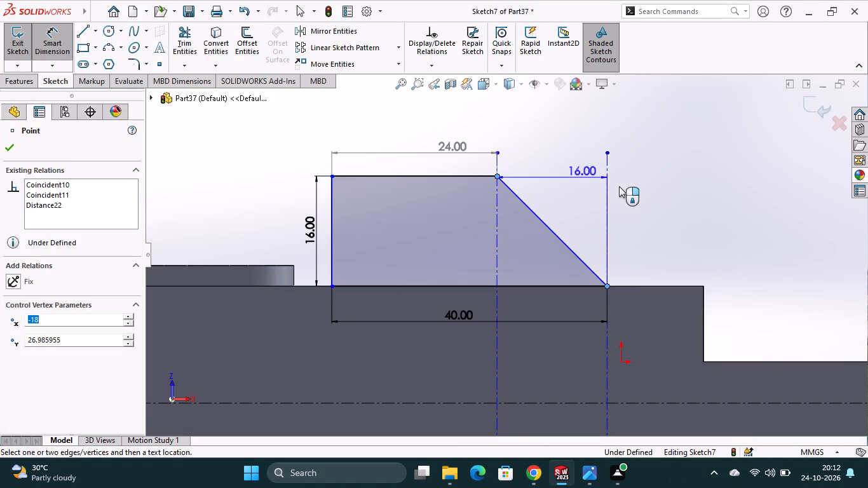
{"action": "left_click", "coordinate": [625, 228]}
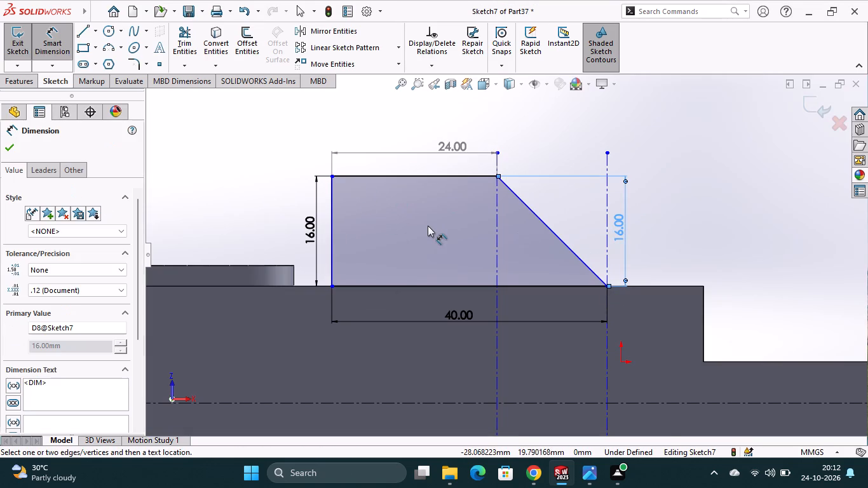
Extrude both trapezoids as a blind boss 16 mm deep in the reversed direction, merged with the arm.
{"action": "scroll", "coordinate": [428, 226], "scroll_direction": "up", "scroll_amount": 4}
{"action": "scroll", "coordinate": [465, 270], "scroll_direction": "up", "scroll_amount": 1}
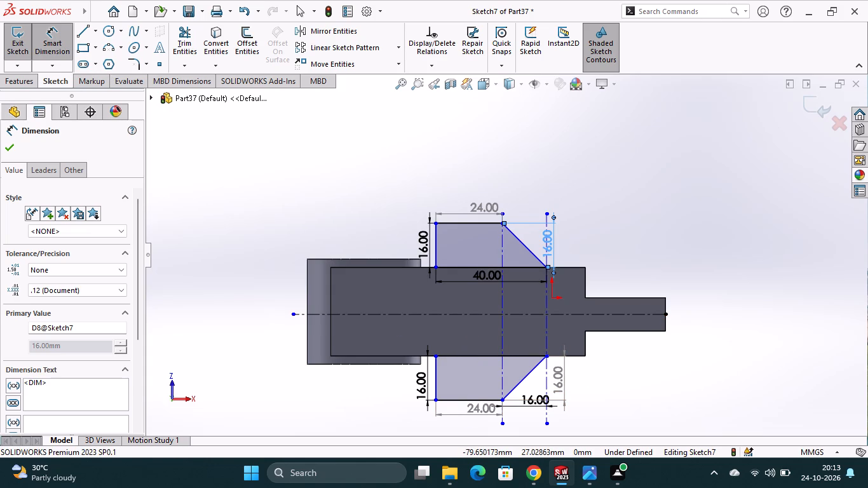
{"action": "left_click", "coordinate": [28, 80]}
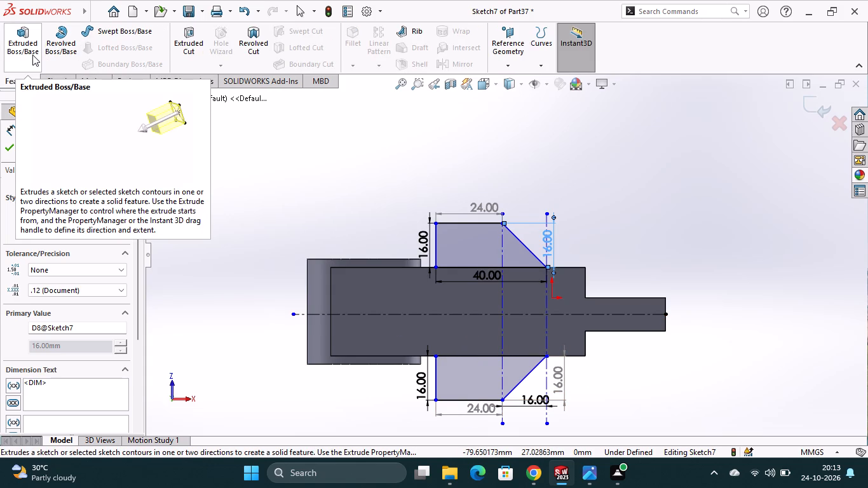
{"action": "left_click", "coordinate": [32, 55]}
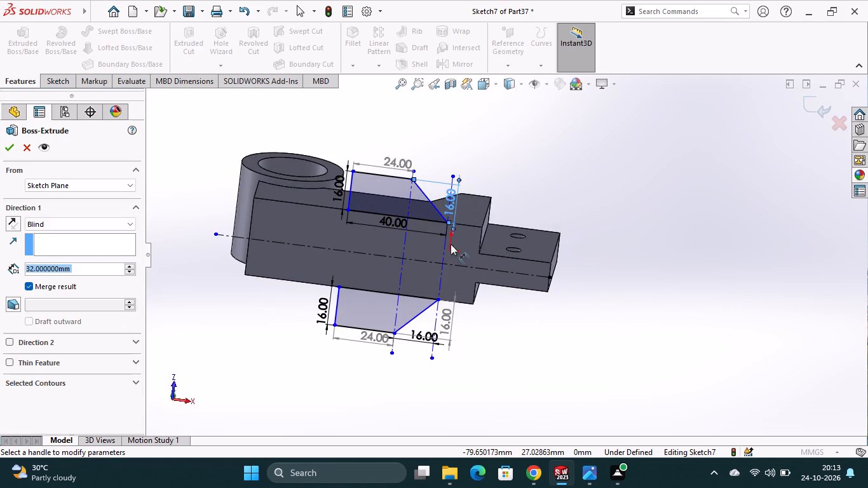
{"action": "middle_click_drag", "start_coordinate": [508, 189], "coordinate": [493, 273]}
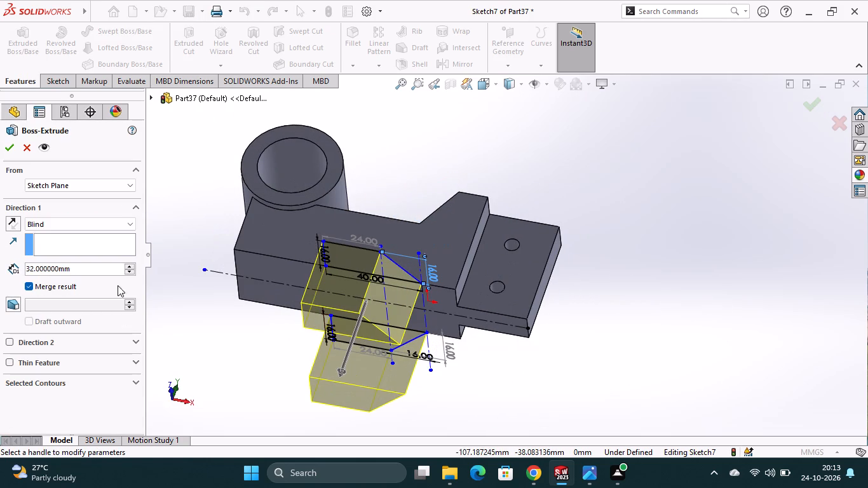
{"action": "left_click", "coordinate": [80, 264]}
{"action": "type", "text": "16"}
{"action": "key", "text": "Return"}
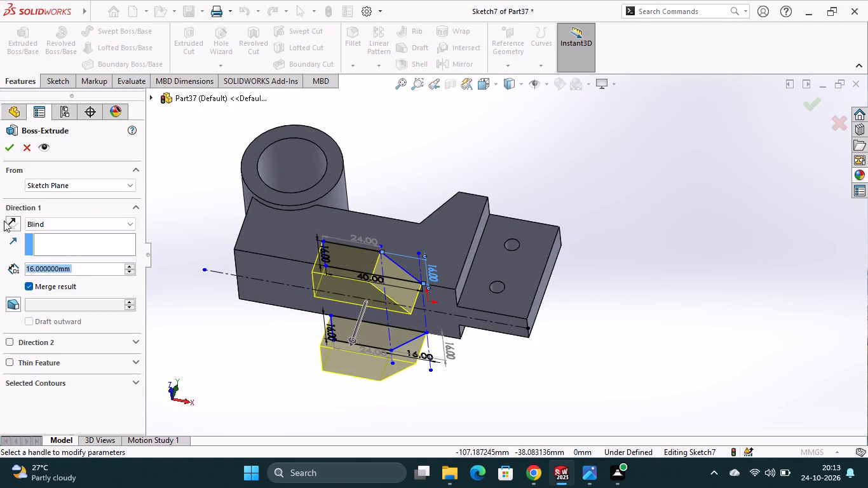
{"action": "left_click", "coordinate": [11, 230]}
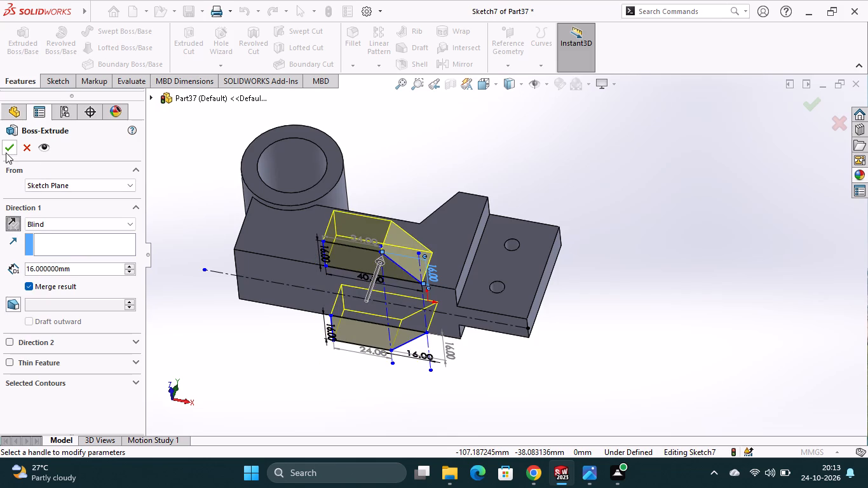
{"action": "left_click", "coordinate": [6, 152]}
{"action": "left_click", "coordinate": [436, 168]}
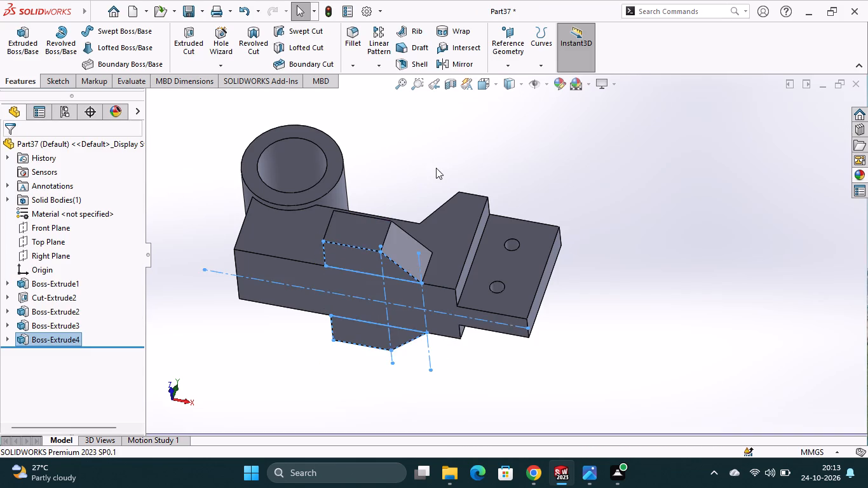
{"action": "middle_click_drag", "start_coordinate": [436, 167], "coordinate": [379, 329]}
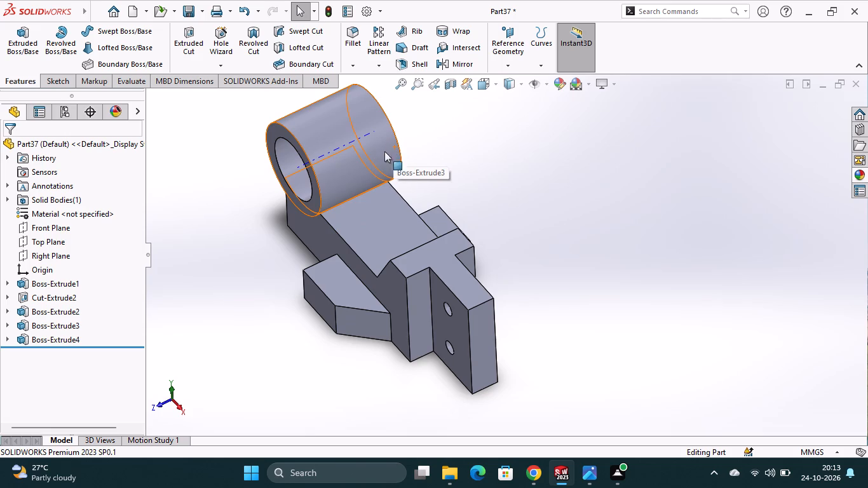
Start a sketch on the arm's flat top face and draw a vertical centerline about 99 mm long across the arm and both lugs.
{"action": "left_click", "coordinate": [373, 219]}
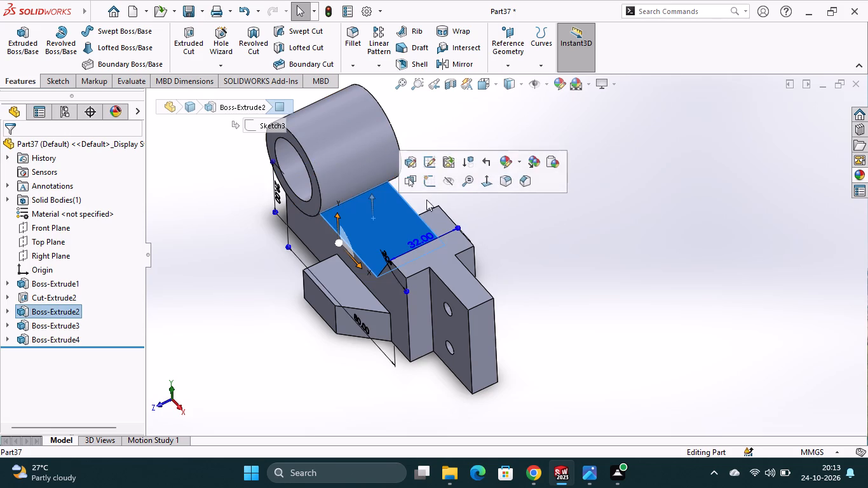
{"action": "left_click", "coordinate": [434, 184]}
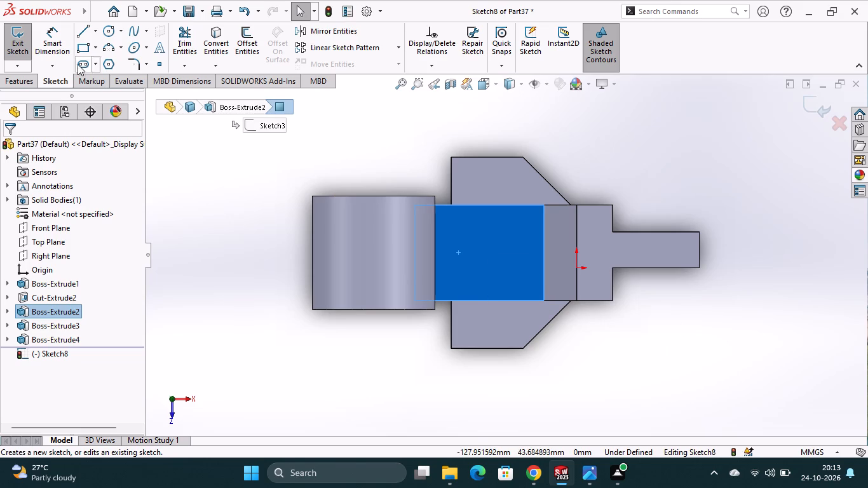
{"action": "left_click", "coordinate": [97, 32]}
{"action": "left_click", "coordinate": [99, 58]}
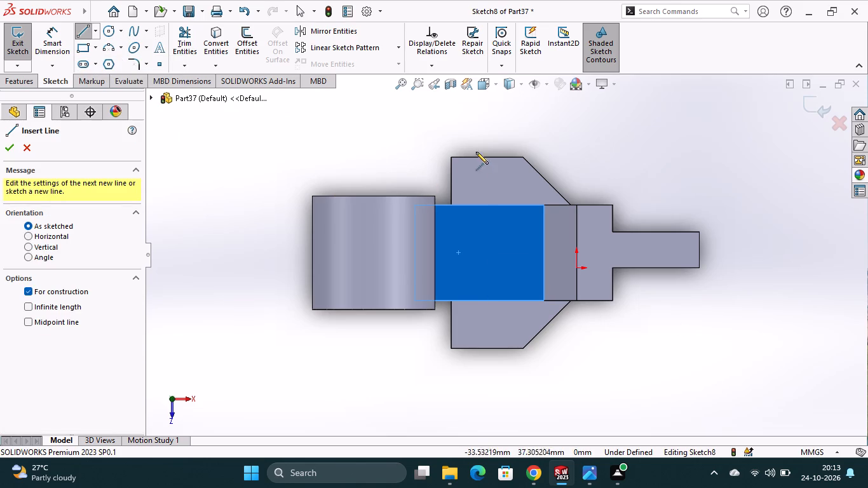
{"action": "left_click", "coordinate": [485, 122]}
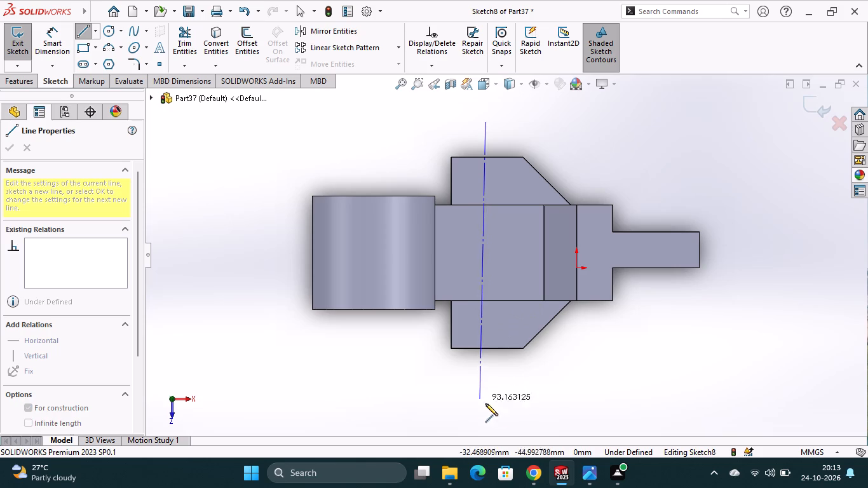
{"action": "left_click", "coordinate": [485, 417]}
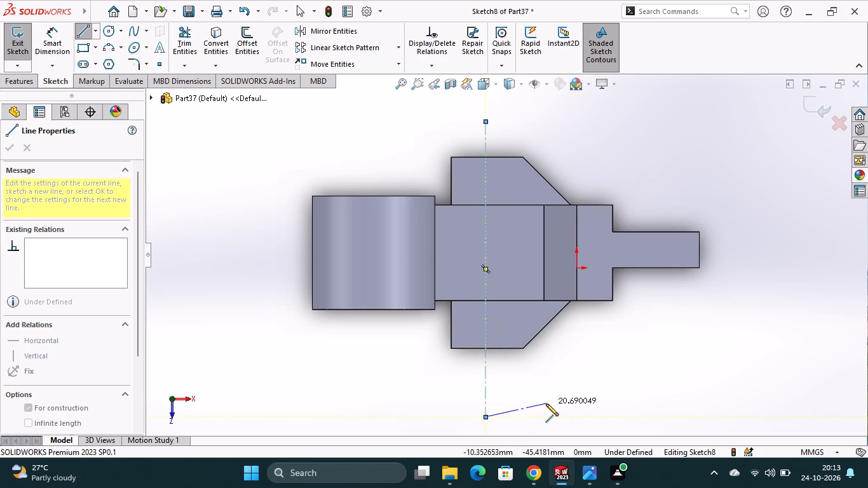
{"action": "key", "text": "Escape"}
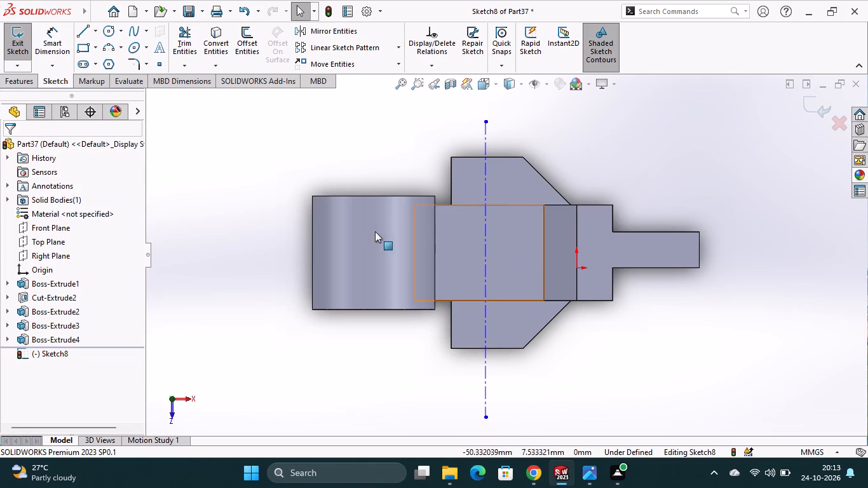
Dimension the horizontal distance from the centerline to the edge where the arm's flat top face meets the sloped face.
{"action": "scroll", "coordinate": [505, 294], "scroll_direction": "down", "scroll_amount": 1}
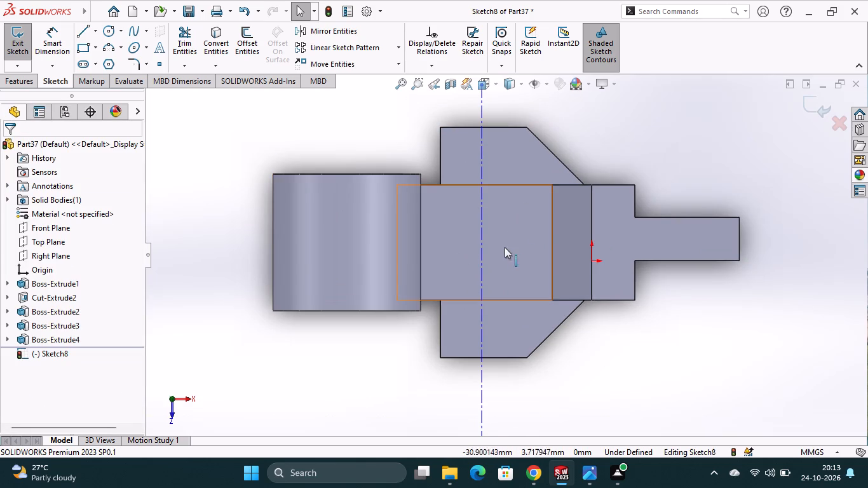
{"action": "left_click", "coordinate": [57, 39]}
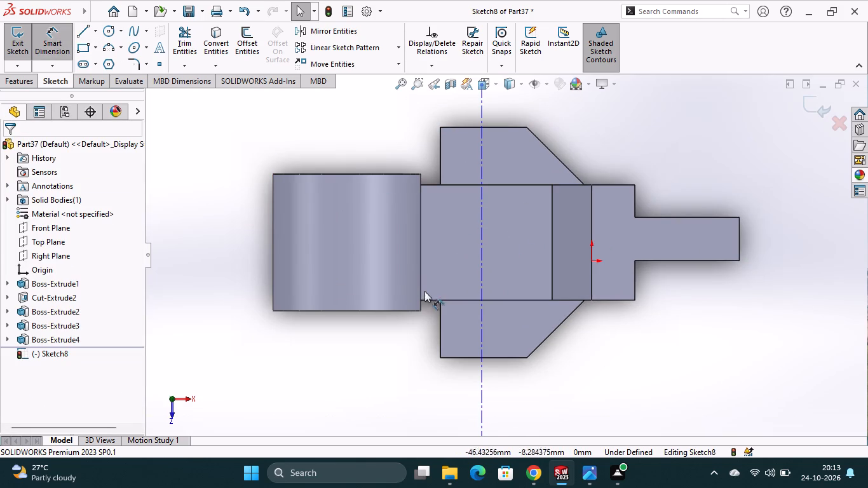
{"action": "left_click", "coordinate": [552, 259]}
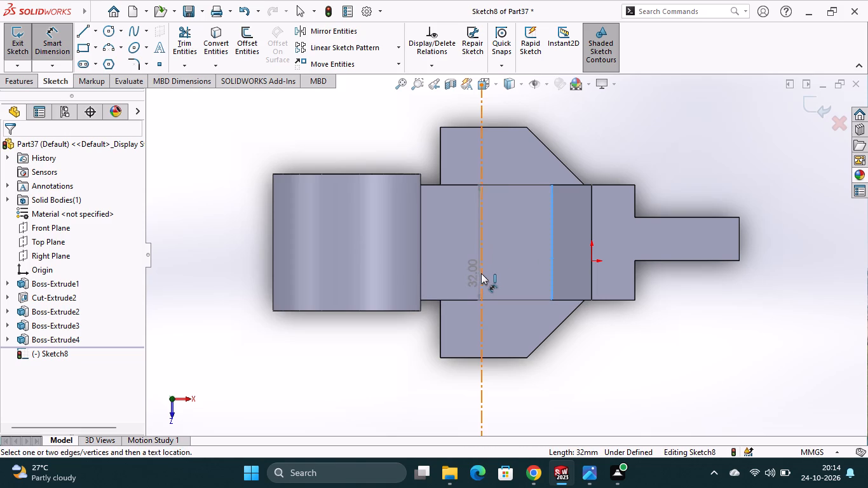
{"action": "left_click", "coordinate": [481, 273]}
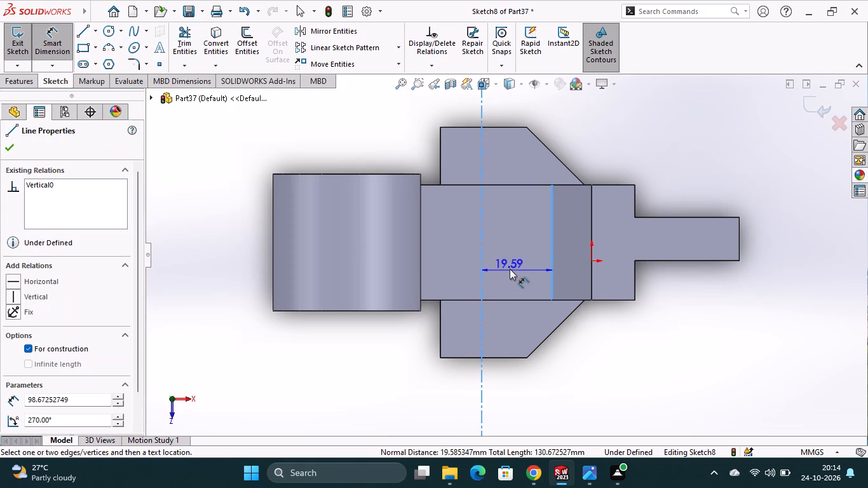
{"action": "left_click", "coordinate": [510, 269]}
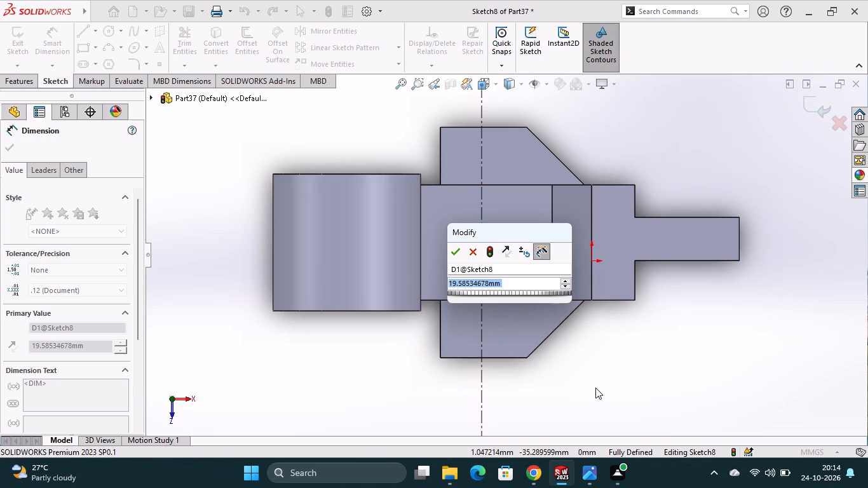
{"action": "left_click", "coordinate": [641, 341]}
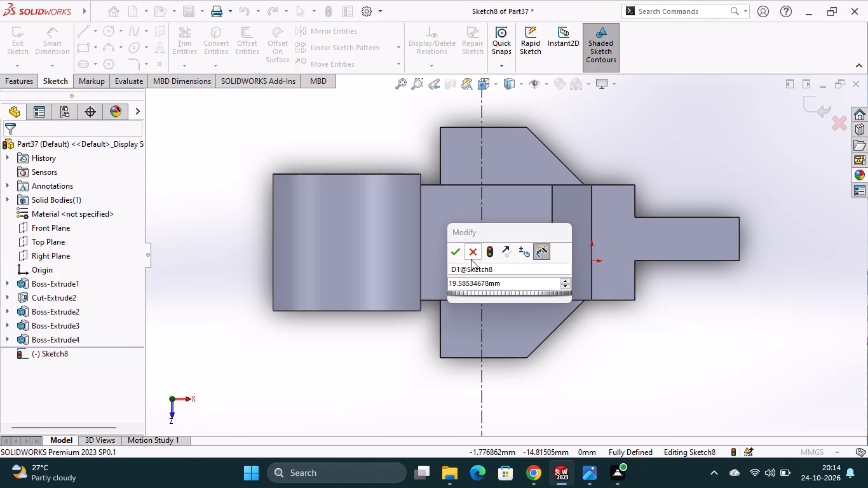
{"action": "left_click", "coordinate": [474, 255]}
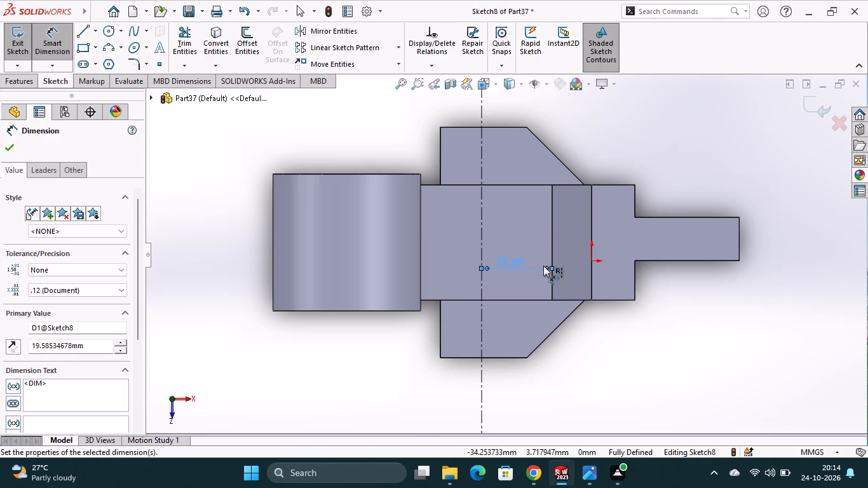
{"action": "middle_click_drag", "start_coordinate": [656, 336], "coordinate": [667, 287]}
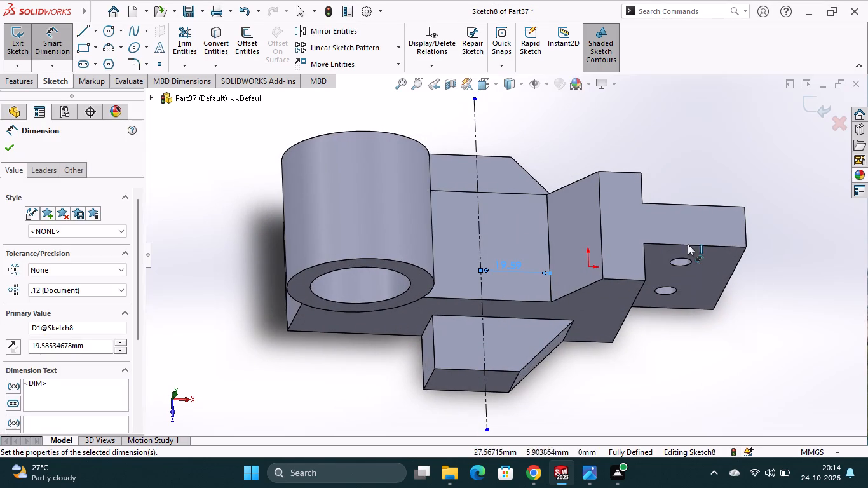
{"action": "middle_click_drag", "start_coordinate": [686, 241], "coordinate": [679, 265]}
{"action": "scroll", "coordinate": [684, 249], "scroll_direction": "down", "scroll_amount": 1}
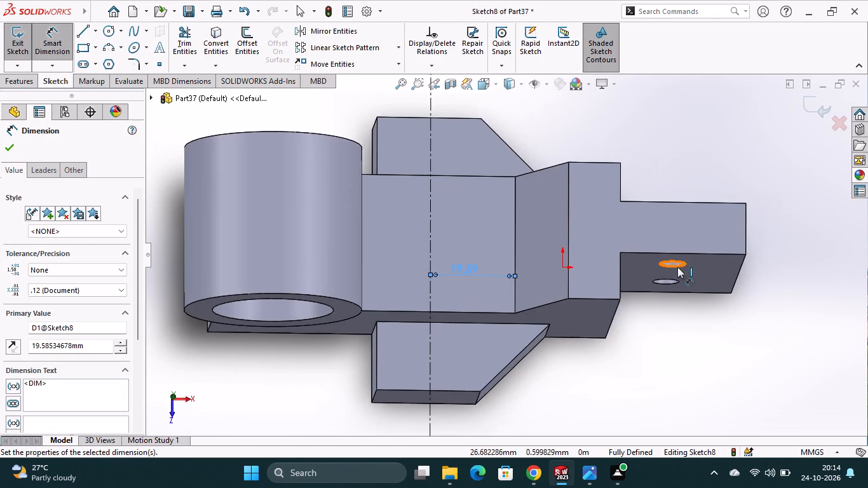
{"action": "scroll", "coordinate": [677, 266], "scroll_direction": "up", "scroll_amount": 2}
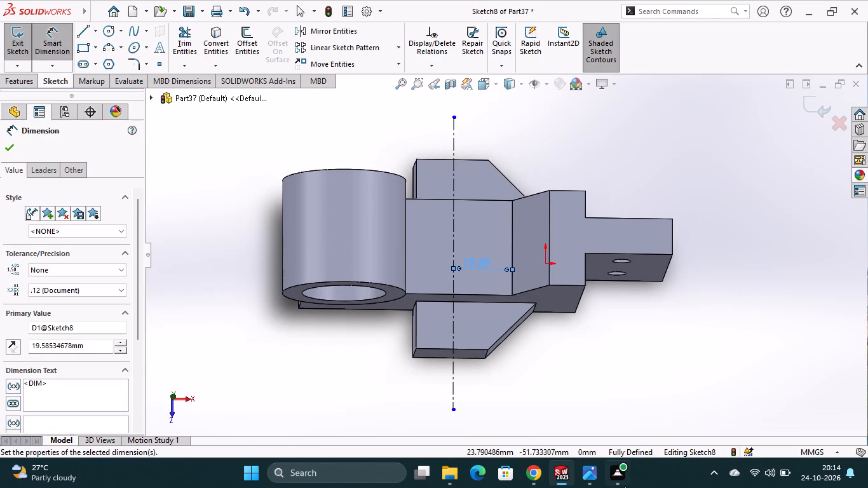
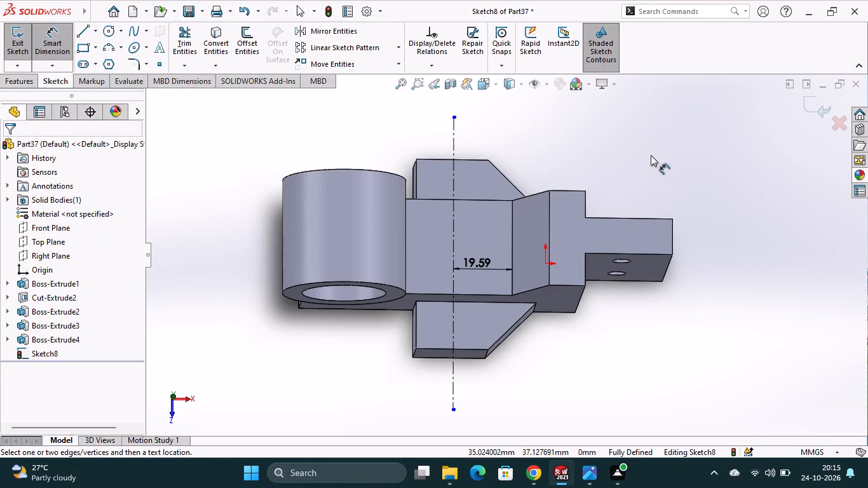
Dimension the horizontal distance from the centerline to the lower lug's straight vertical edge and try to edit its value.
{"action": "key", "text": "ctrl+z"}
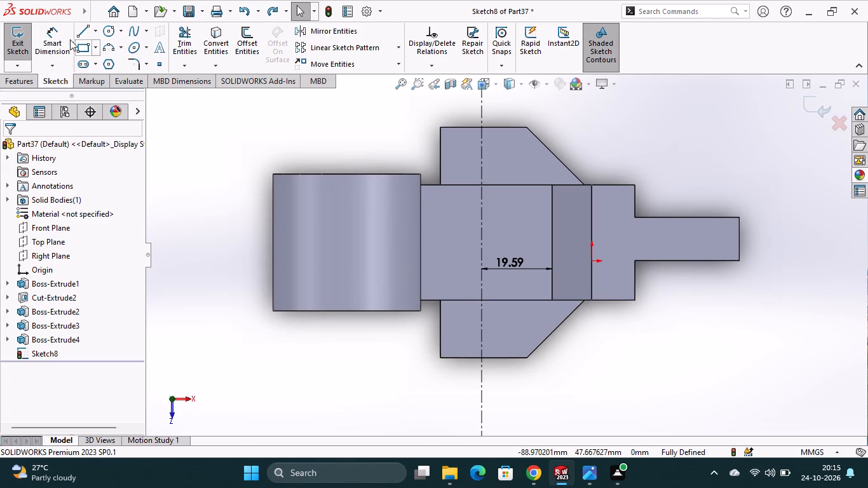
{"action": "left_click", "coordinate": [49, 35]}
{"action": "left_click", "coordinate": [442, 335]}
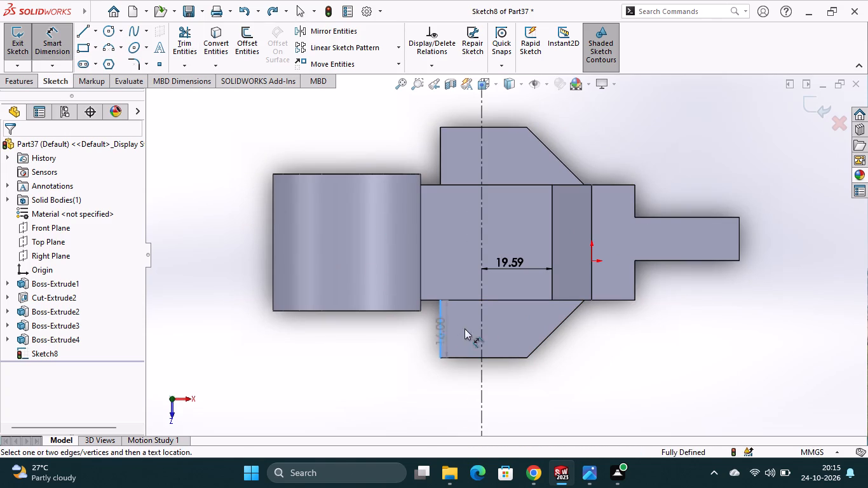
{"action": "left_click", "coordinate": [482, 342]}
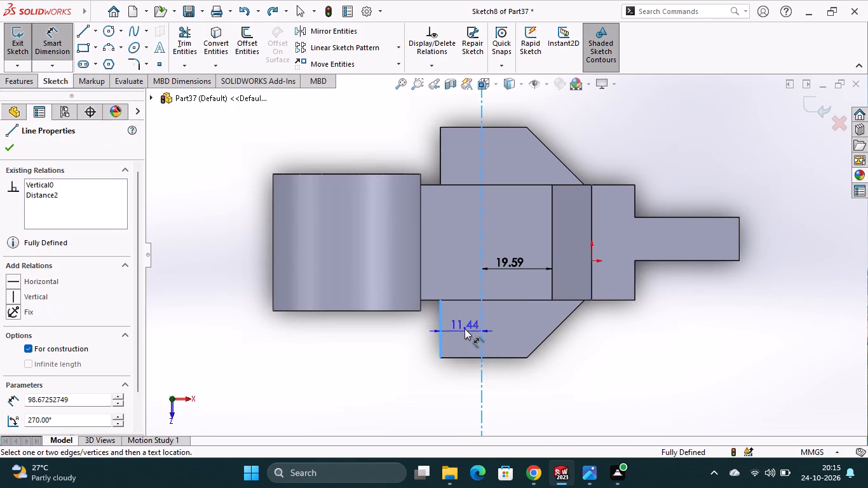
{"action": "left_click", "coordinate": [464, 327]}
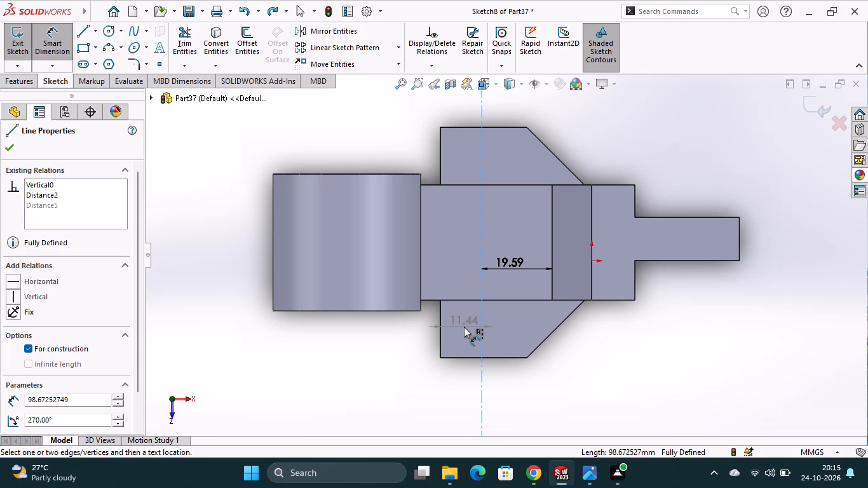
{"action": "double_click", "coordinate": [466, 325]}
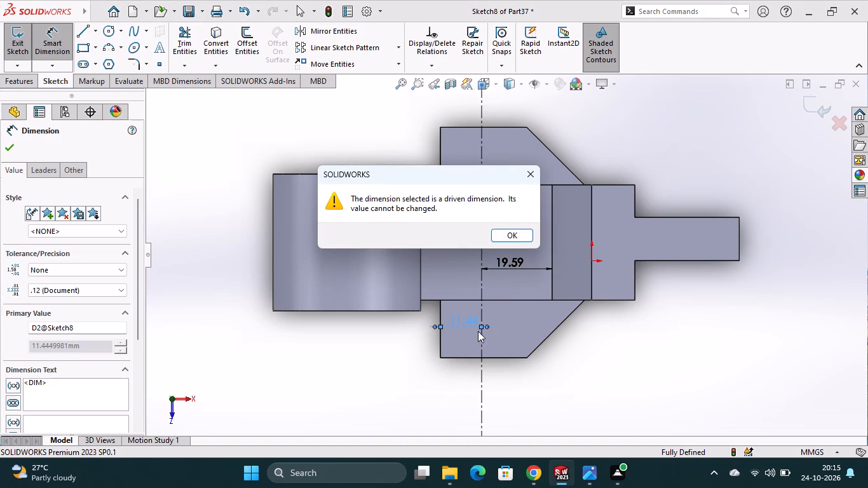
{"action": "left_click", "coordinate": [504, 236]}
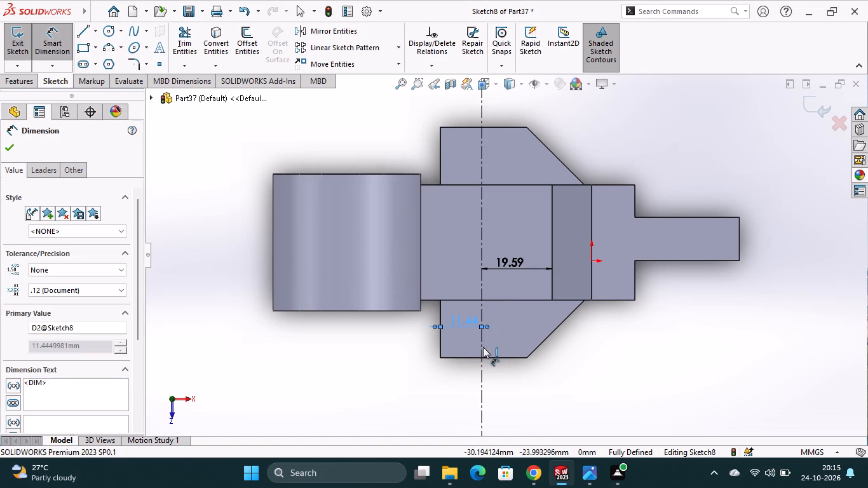
Delete the vertical centerline together with the dimensions attached to it.
{"action": "right_click", "coordinate": [483, 347]}
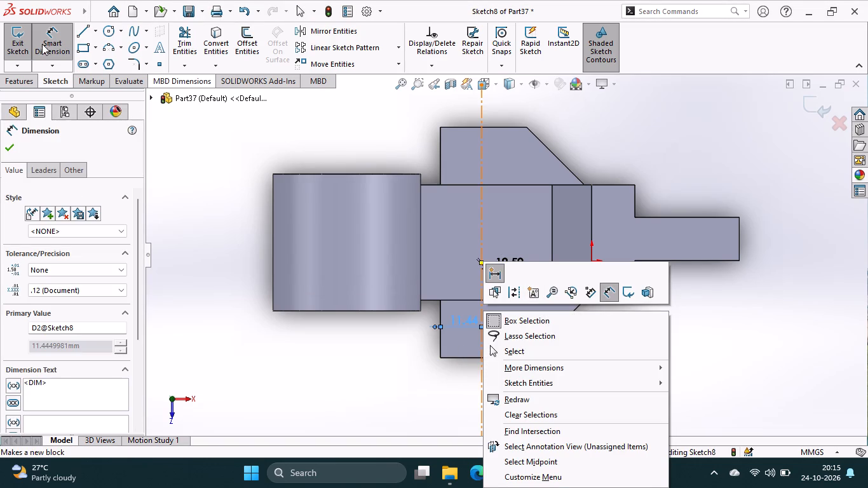
{"action": "left_click", "coordinate": [46, 41]}
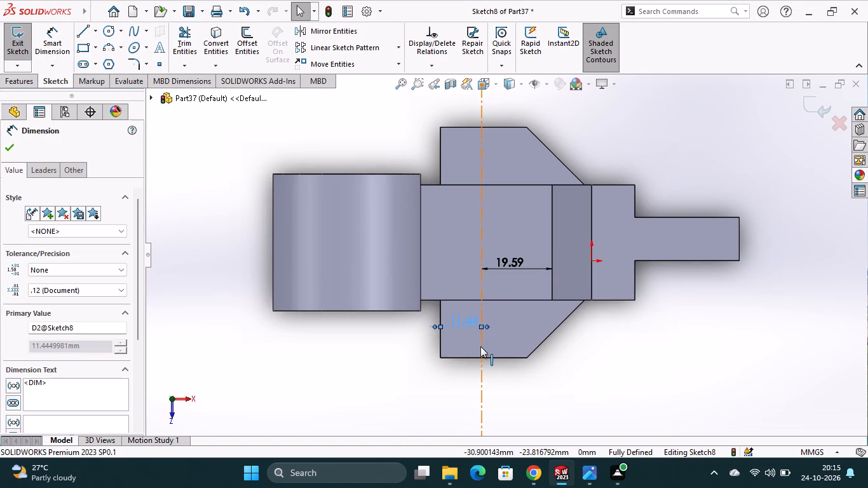
{"action": "right_click", "coordinate": [481, 346]}
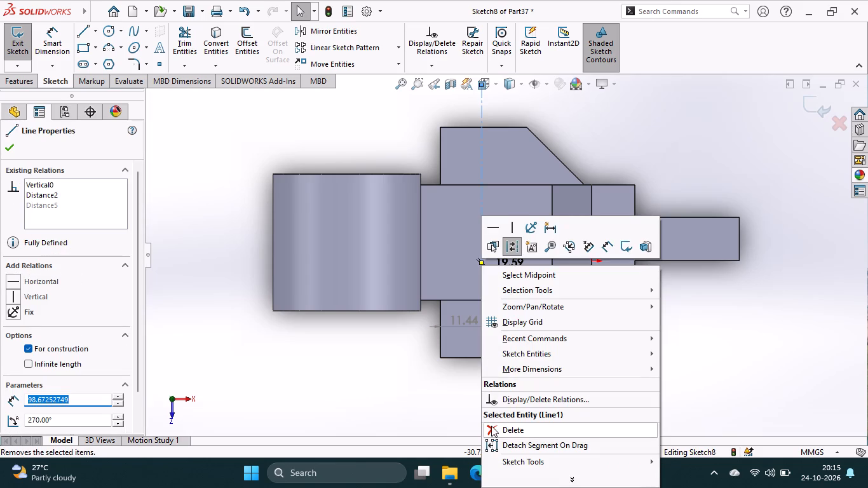
{"action": "left_click", "coordinate": [491, 426]}
{"action": "left_click", "coordinate": [360, 234]}
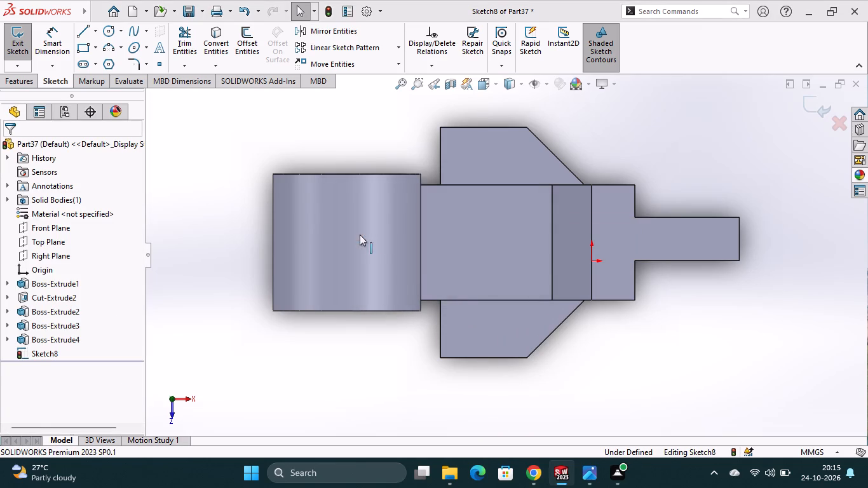
Draw a new vertical centerline about 83 mm long across the arm and both lugs.
{"action": "left_click", "coordinate": [97, 35]}
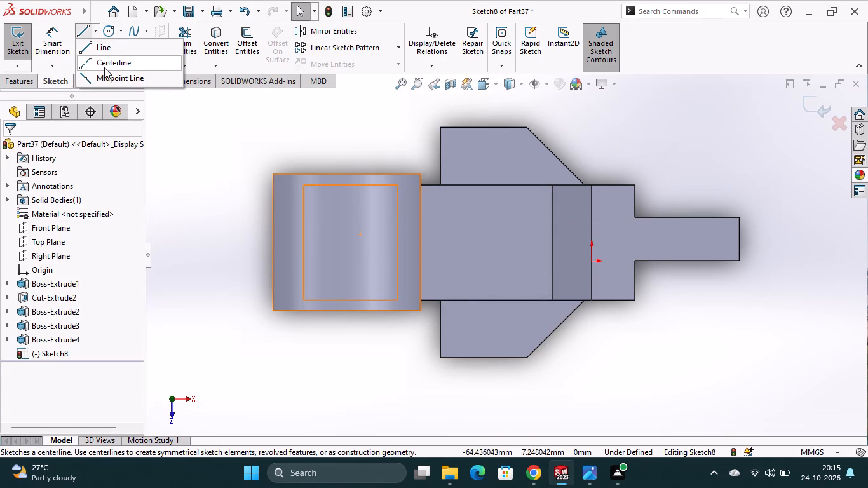
{"action": "left_click", "coordinate": [109, 65]}
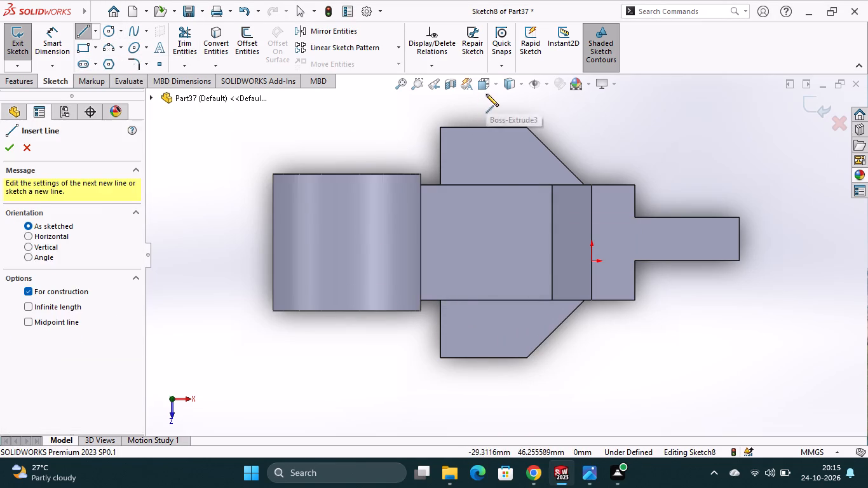
{"action": "left_click", "coordinate": [486, 94]}
{"action": "left_click", "coordinate": [487, 395]}
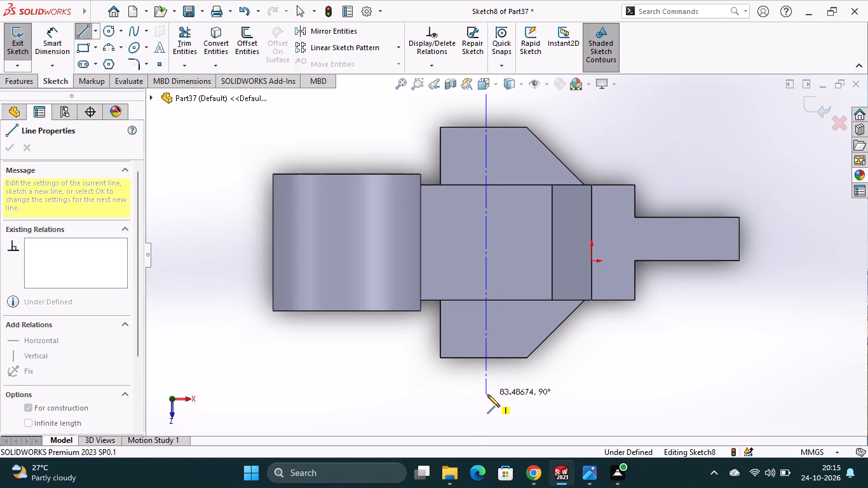
{"action": "key", "text": "Escape"}
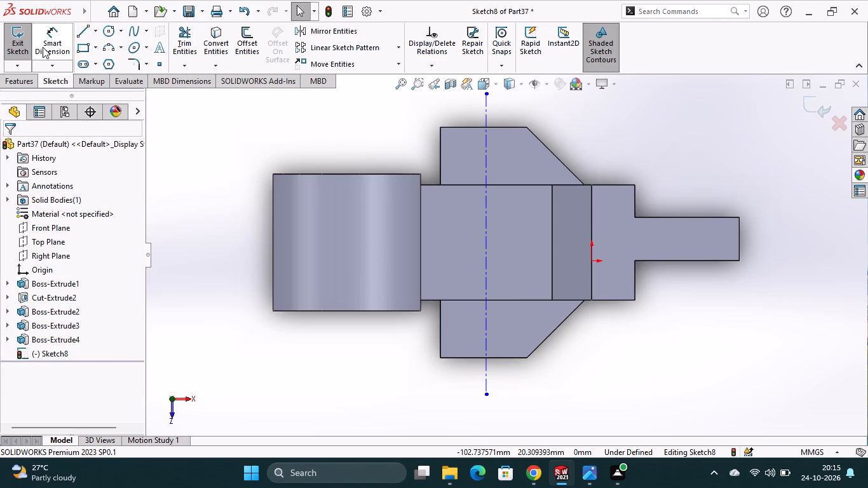
Dimension the centerline 12 mm from the lower lug's straight vertical edge.
{"action": "left_click", "coordinate": [48, 41]}
{"action": "left_click", "coordinate": [438, 334]}
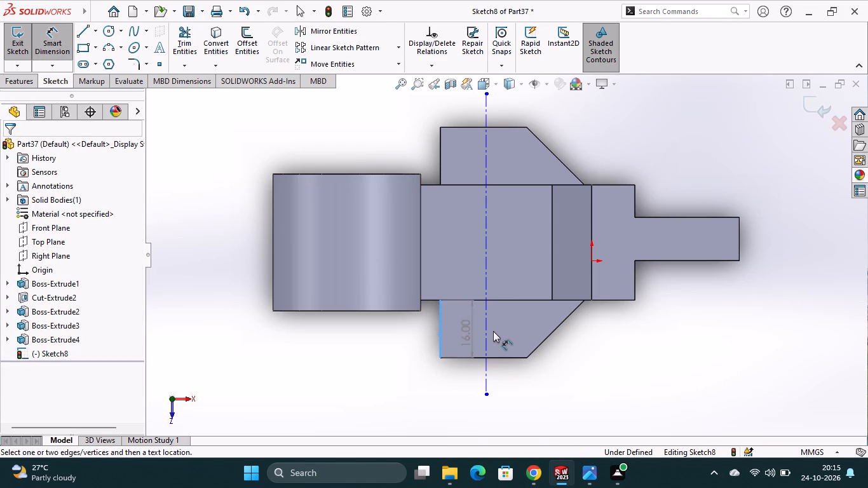
{"action": "left_click", "coordinate": [485, 336]}
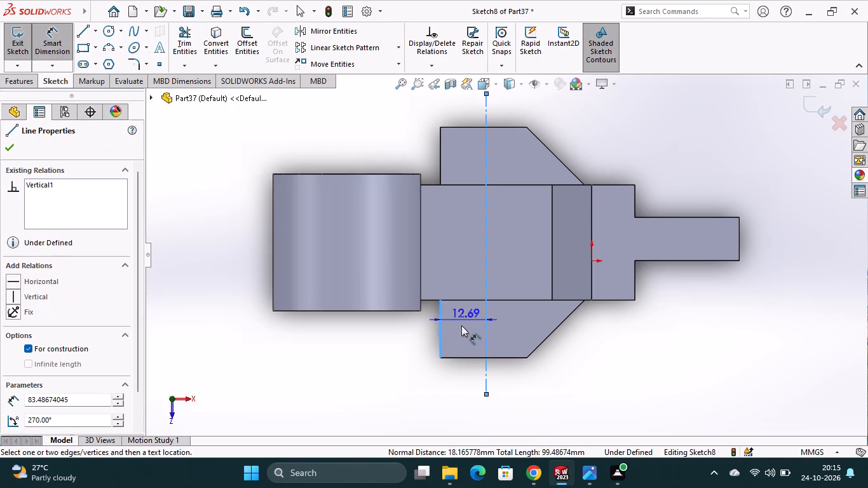
{"action": "left_click", "coordinate": [461, 326]}
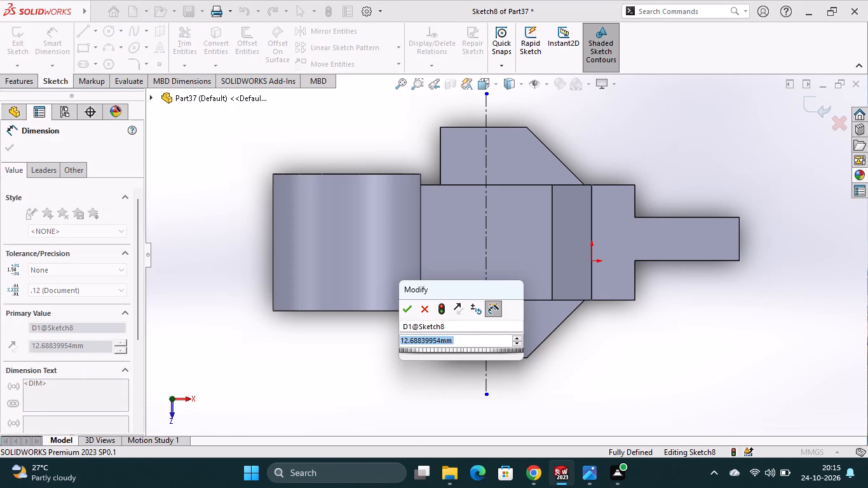
{"action": "type", "text": "12"}
{"action": "key", "text": "Return"}
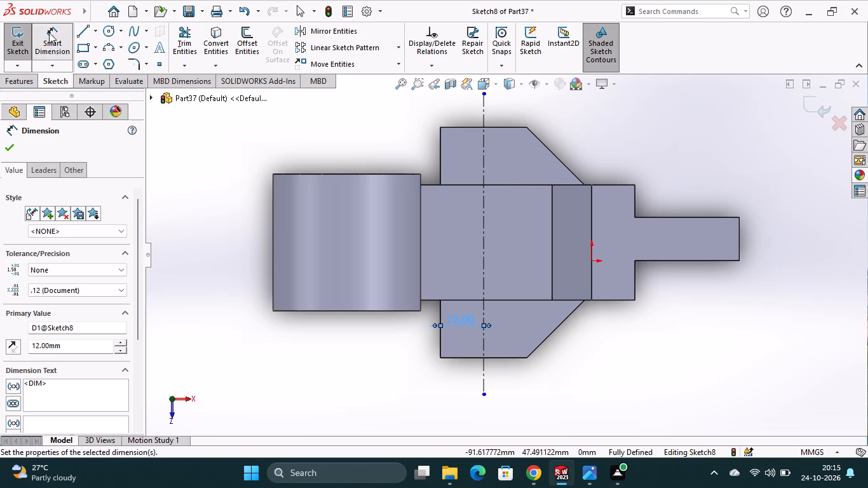
Sketch two circles centred on the centerline, one on each lug, the upper one about 3.6 mm in radius.
{"action": "left_click", "coordinate": [105, 31]}
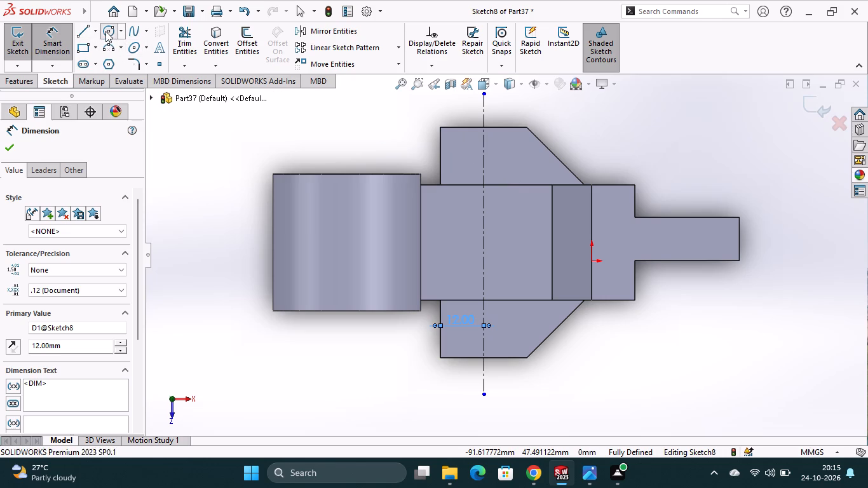
{"action": "left_click", "coordinate": [480, 330]}
{"action": "left_click", "coordinate": [487, 341]}
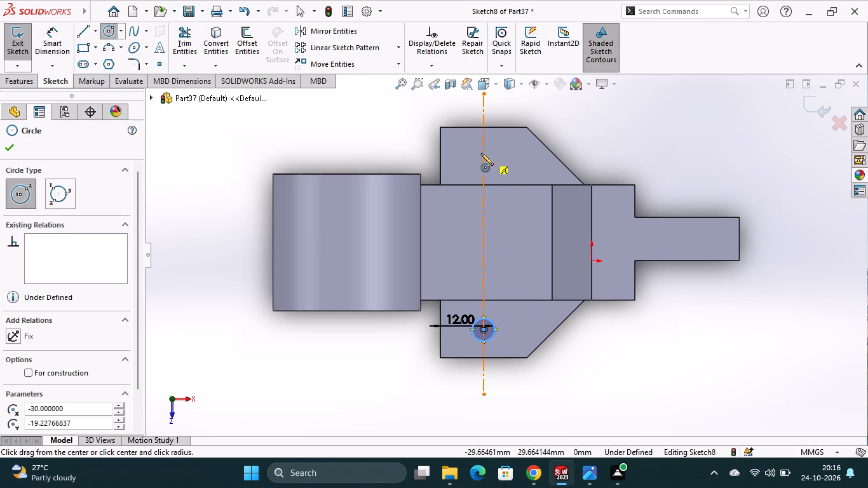
{"action": "left_click", "coordinate": [483, 150]}
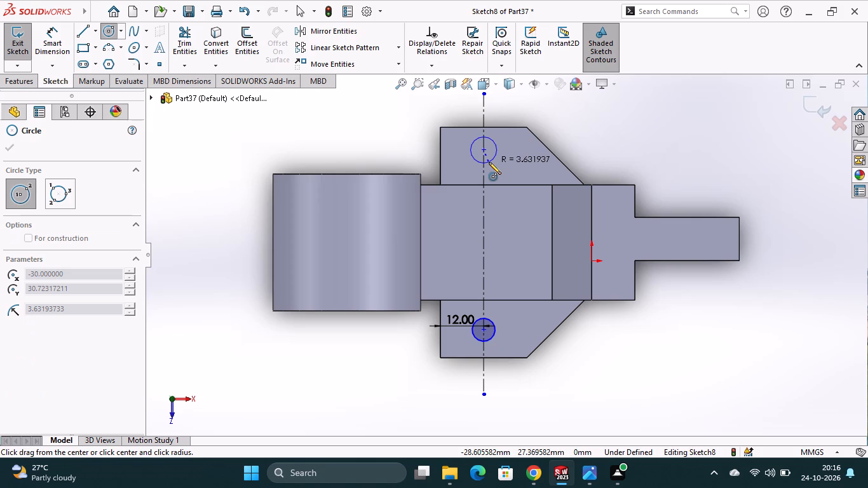
{"action": "left_click", "coordinate": [489, 162]}
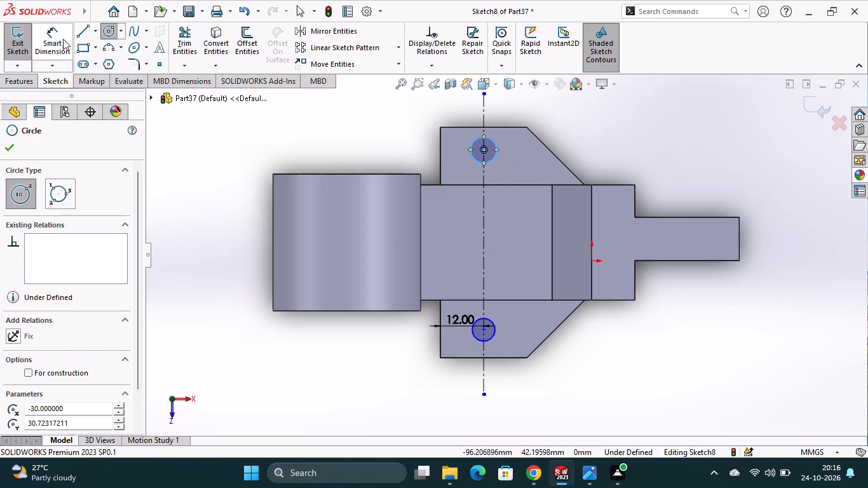
Dimension the vertical distance between the two circle centres as 48 mm.
{"action": "left_click", "coordinate": [57, 39]}
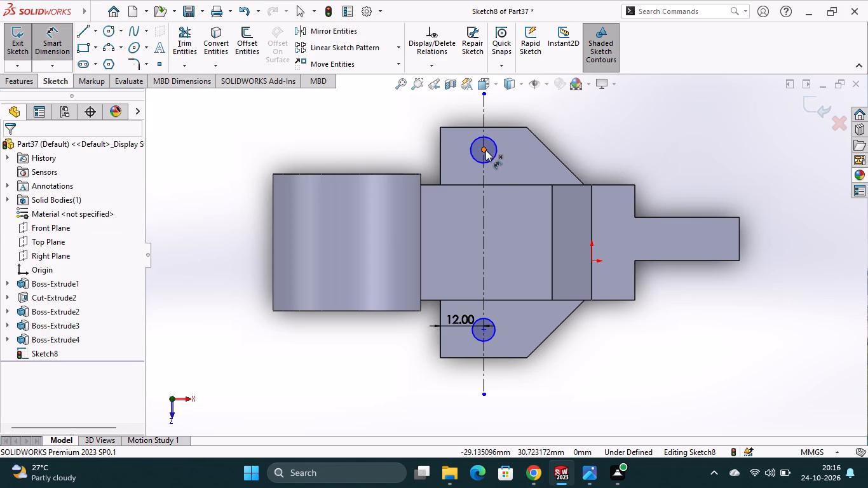
{"action": "left_click", "coordinate": [484, 151]}
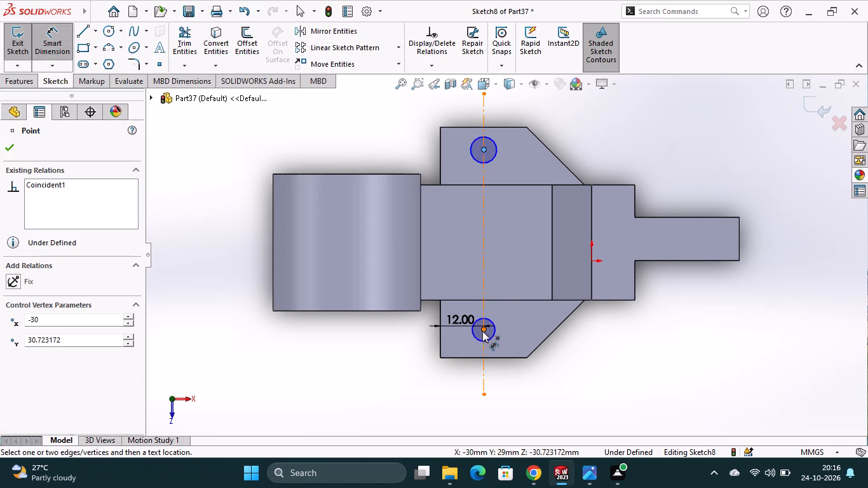
{"action": "left_click", "coordinate": [484, 330]}
{"action": "left_click", "coordinate": [679, 338]}
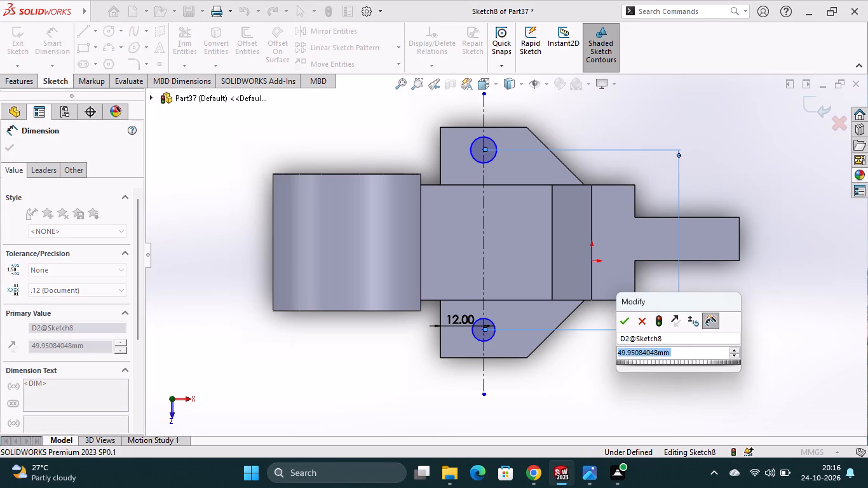
{"action": "type", "text": "48"}
{"action": "key", "text": "Return"}
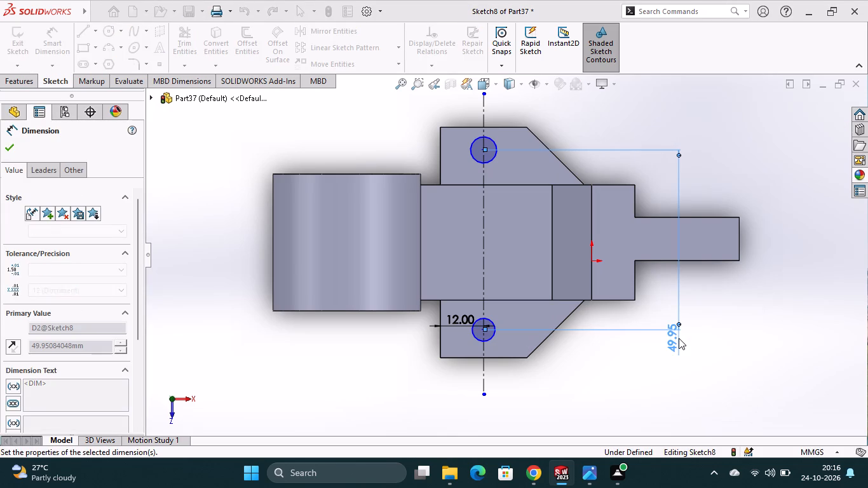
Dimension the lower circle's centre 7 mm from the lower lug's outer horizontal edge.
{"action": "left_click", "coordinate": [498, 358]}
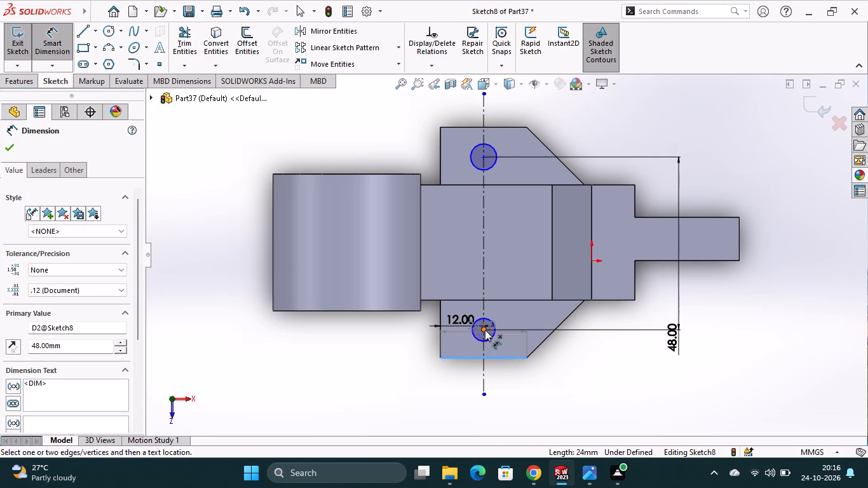
{"action": "left_click", "coordinate": [485, 330]}
{"action": "left_click", "coordinate": [578, 367]}
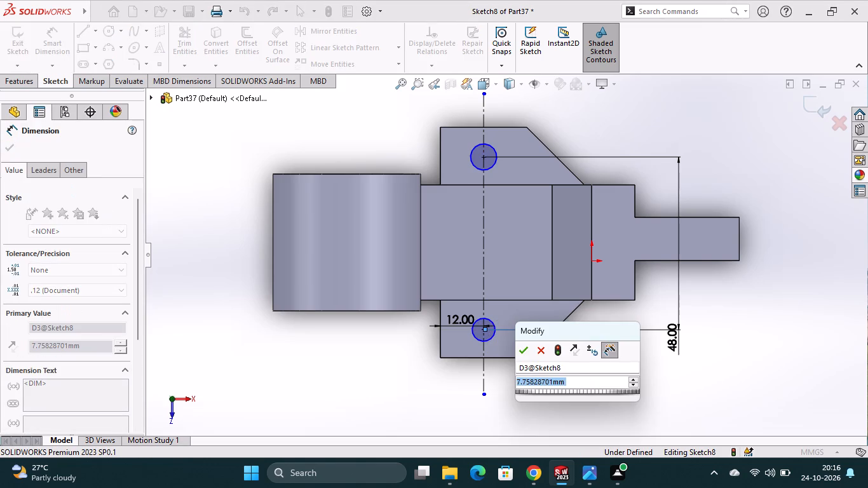
{"action": "key", "text": "7"}
{"action": "key", "text": "Return"}
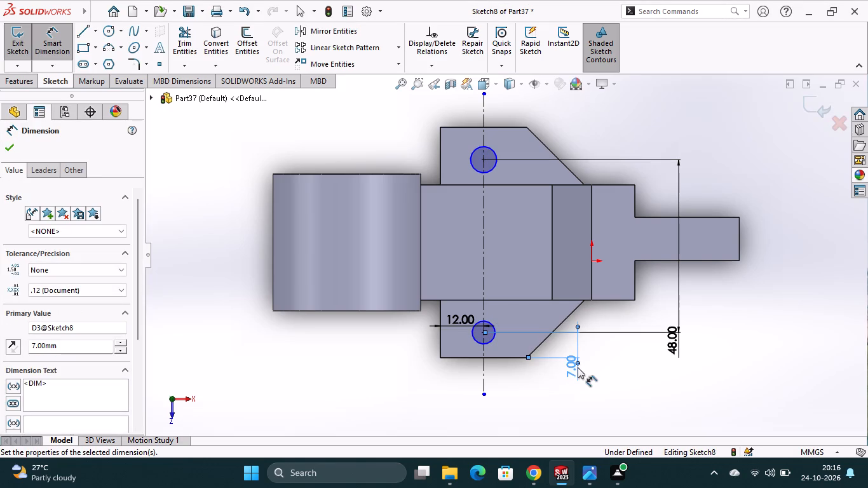
Dimension the upper circle's centre from the upper lug's outer horizontal edge and try to edit its value.
{"action": "left_click", "coordinate": [484, 158]}
{"action": "left_click", "coordinate": [497, 125]}
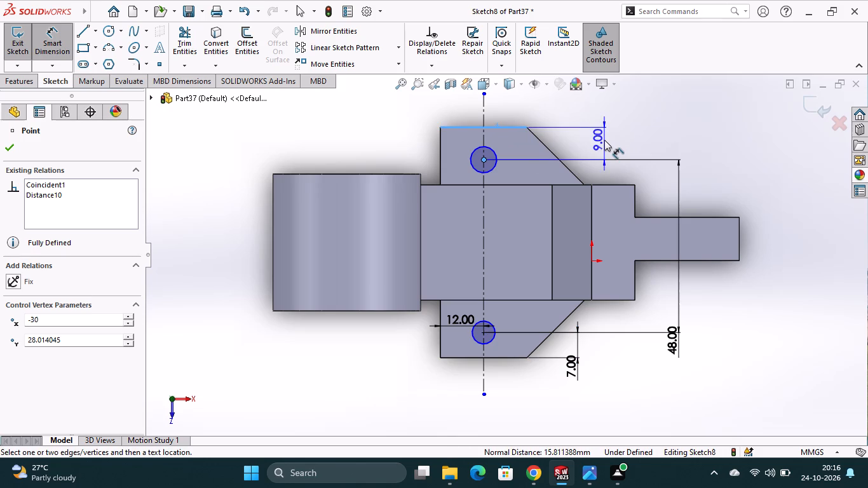
{"action": "double_click", "coordinate": [604, 140]}
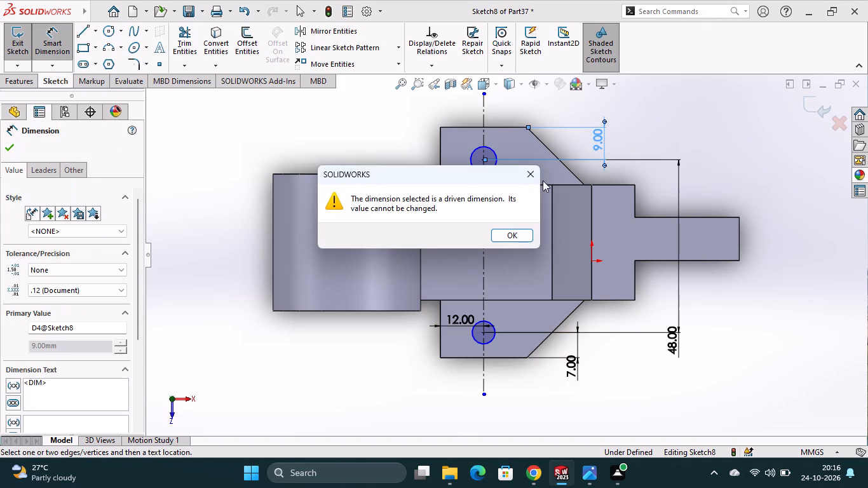
{"action": "left_click", "coordinate": [511, 234]}
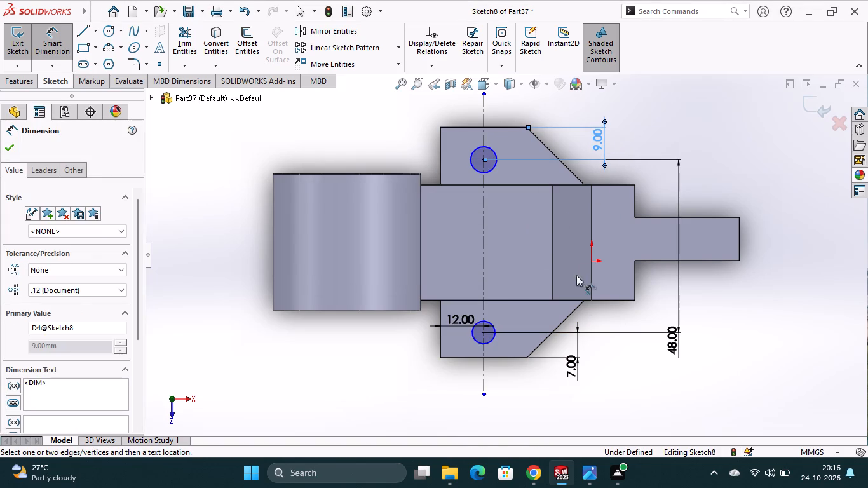
Set the lower circle centre's distance from the lower lug's outer edge to 8 mm.
{"action": "double_click", "coordinate": [570, 363]}
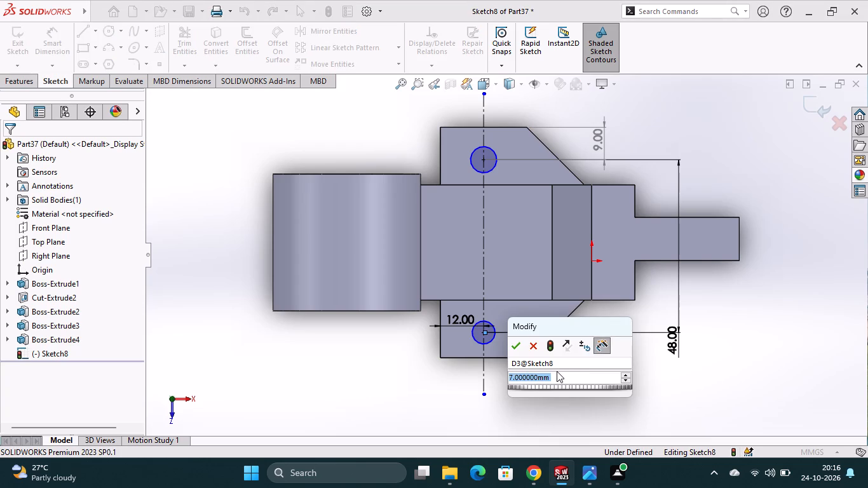
{"action": "key", "text": "8"}
{"action": "key", "text": "Return"}
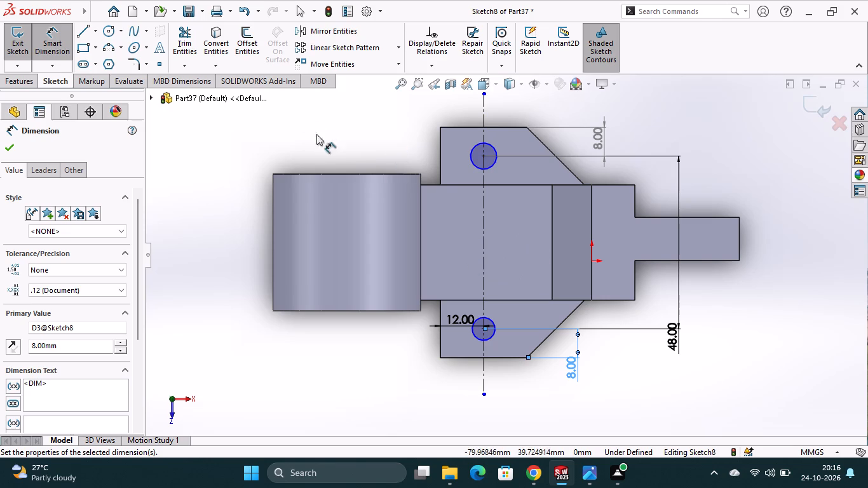
Sketch a horizontal construction centreline about 36.5 mm long across the central block's face, from the ring boss edge to the slope's edge.
{"action": "left_click", "coordinate": [97, 30]}
{"action": "left_click", "coordinate": [95, 60]}
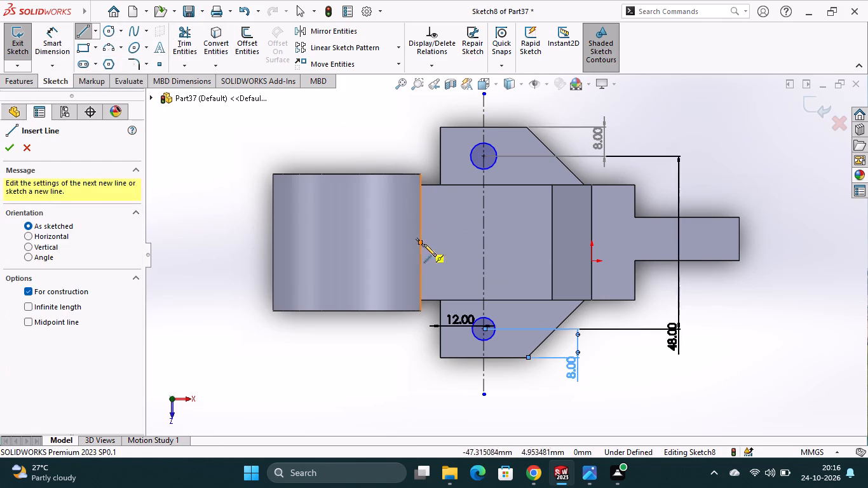
{"action": "left_click", "coordinate": [419, 240]}
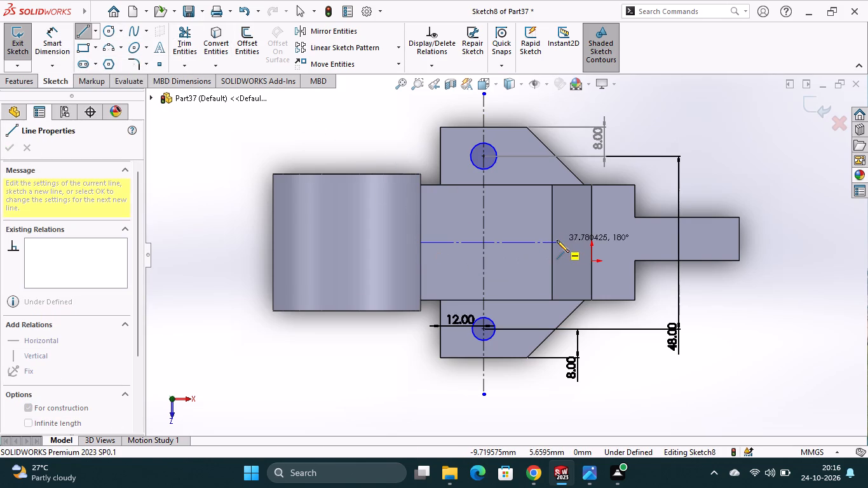
{"action": "left_click", "coordinate": [553, 242]}
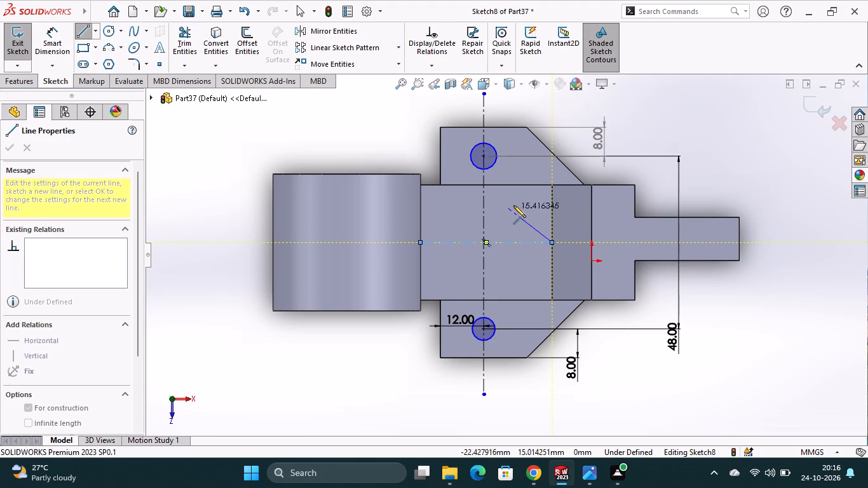
{"action": "key", "text": "Escape"}
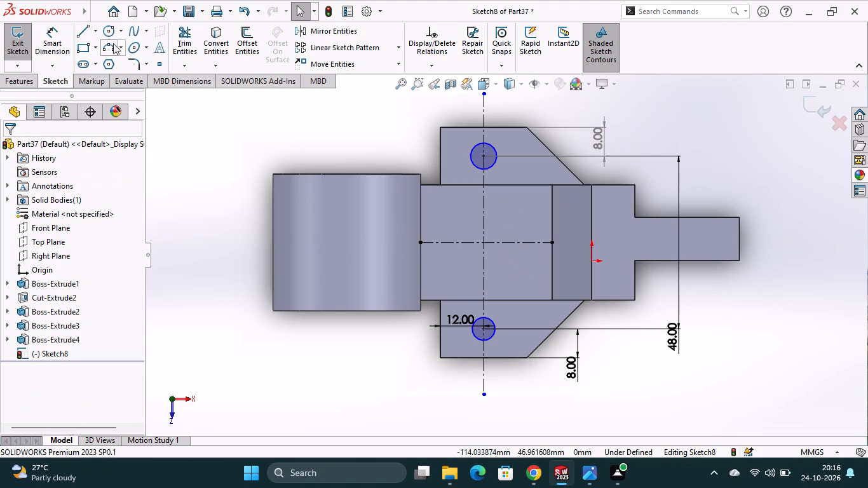
Add vertical dimensions from the horizontal centreline to the central block's upper and lower edges.
{"action": "left_click", "coordinate": [51, 50]}
{"action": "left_click", "coordinate": [506, 240]}
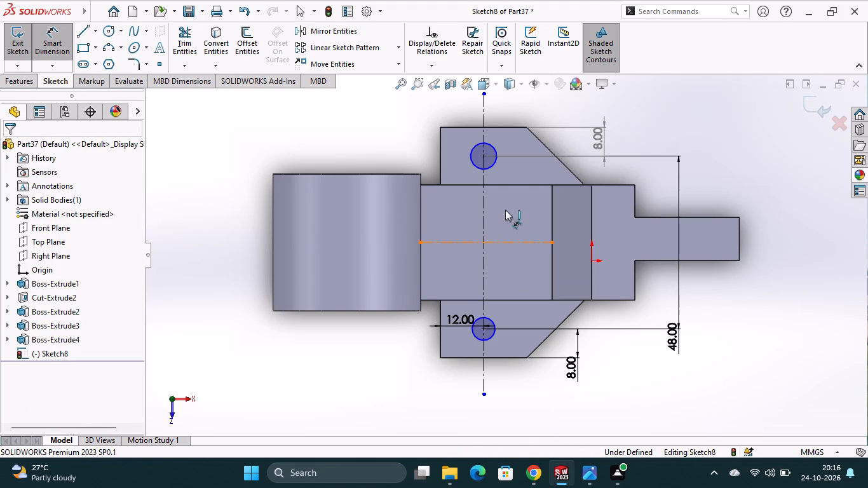
{"action": "left_click", "coordinate": [515, 186]}
{"action": "left_click", "coordinate": [510, 215]}
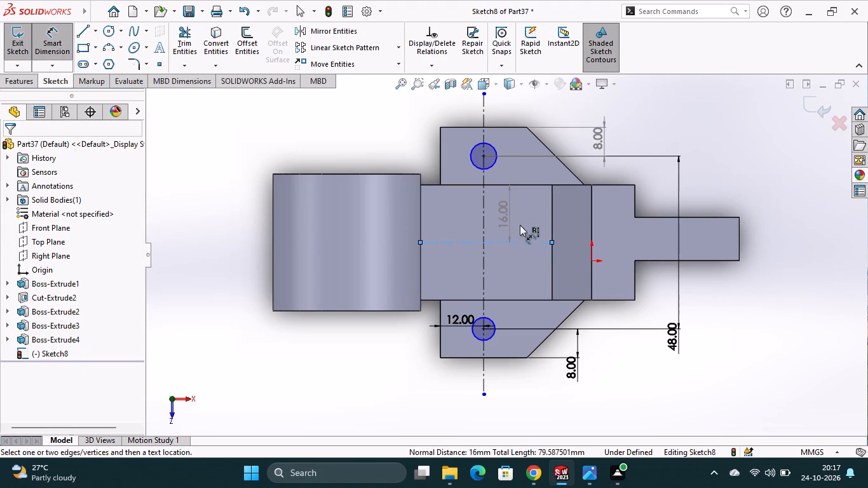
{"action": "left_click", "coordinate": [509, 301]}
{"action": "left_click", "coordinate": [510, 257]}
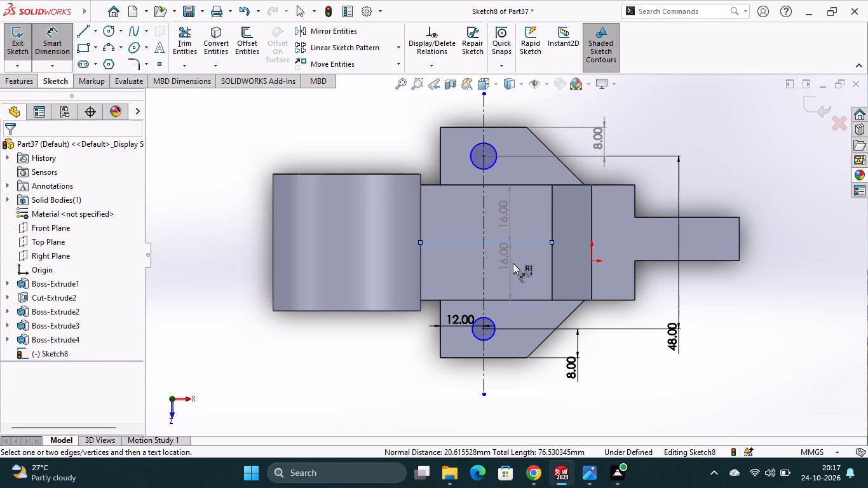
{"action": "key", "text": "Escape"}
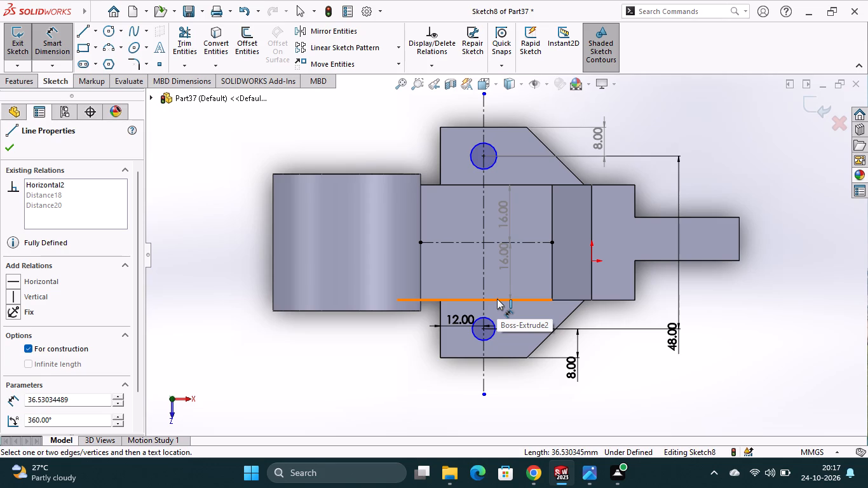
Sketch a circle of about 11.6 mm radius centred where the vertical and horizontal centrelines cross.
{"action": "left_click", "coordinate": [109, 33]}
{"action": "scroll", "coordinate": [491, 248], "scroll_direction": "down", "scroll_amount": 8}
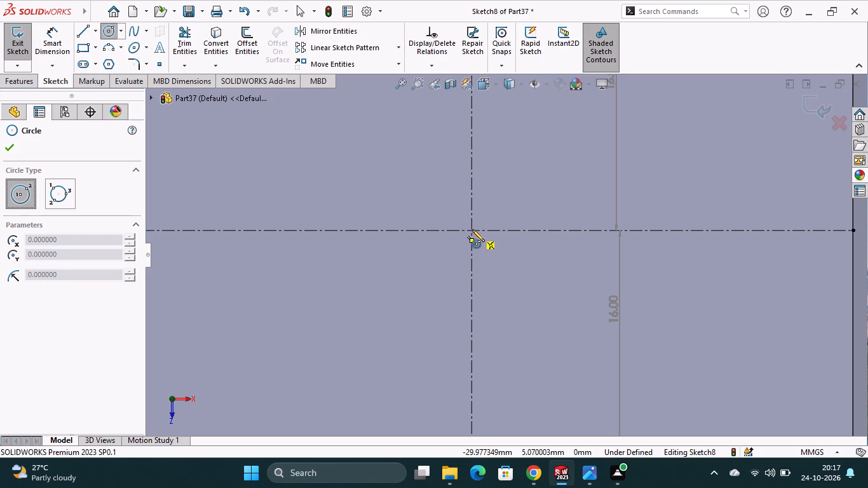
{"action": "left_click", "coordinate": [472, 229]}
{"action": "scroll", "coordinate": [583, 377], "scroll_direction": "up", "scroll_amount": 2}
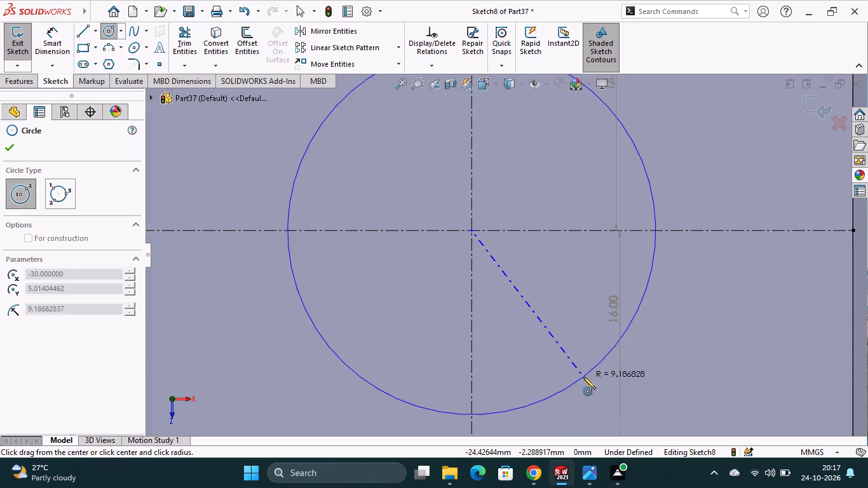
{"action": "scroll", "coordinate": [583, 377], "scroll_direction": "up", "scroll_amount": 2}
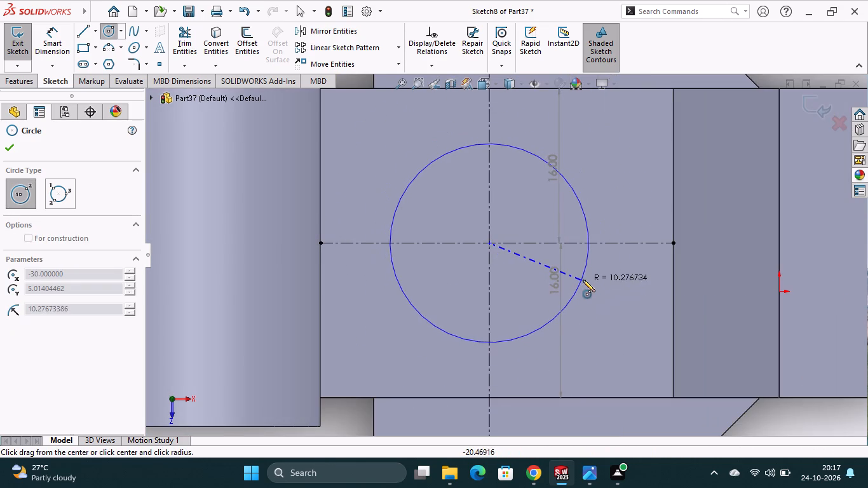
{"action": "left_click", "coordinate": [600, 262]}
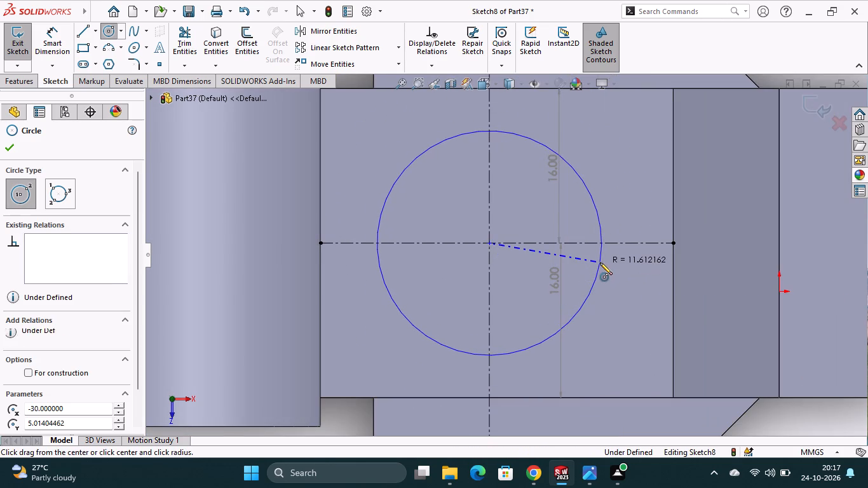
Dimension the central circle's diameter as 25 mm.
{"action": "left_click", "coordinate": [46, 41]}
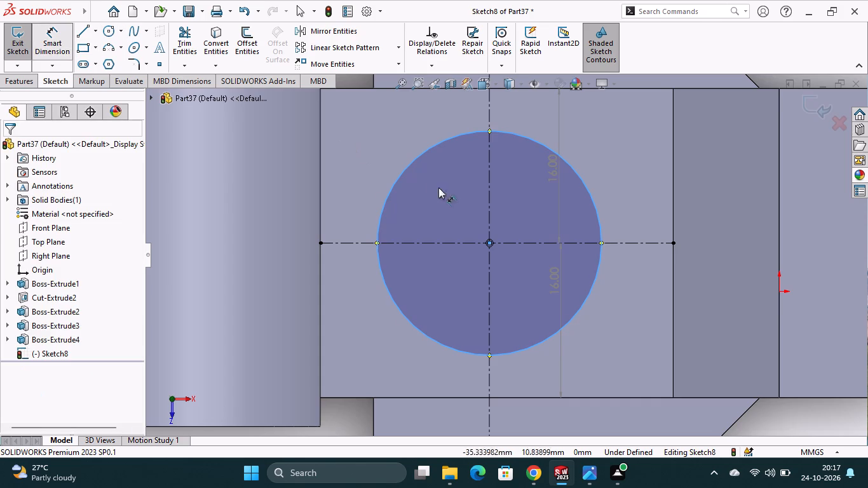
{"action": "left_click", "coordinate": [403, 170]}
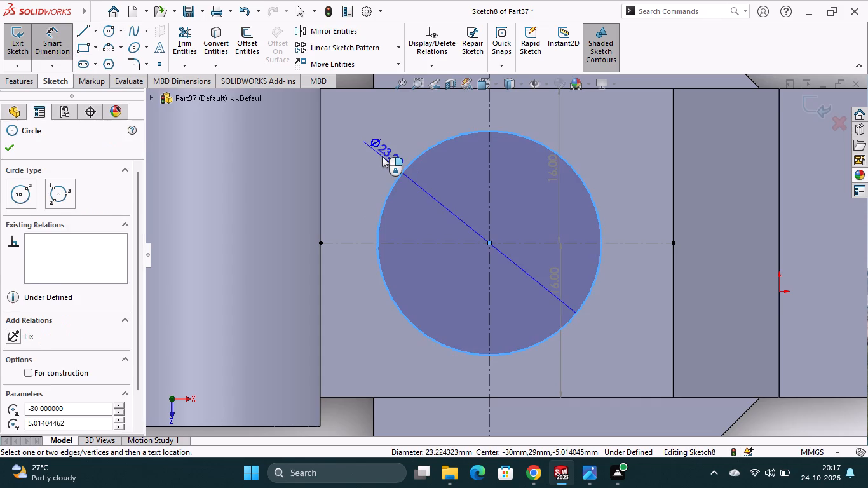
{"action": "left_click", "coordinate": [382, 156]}
{"action": "type", "text": "25"}
{"action": "key", "text": "Return"}
Cut-extrude the circle sketch into the central block as a Blind cut 2 mm deep.
{"action": "scroll", "coordinate": [513, 172], "scroll_direction": "up", "scroll_amount": 2}
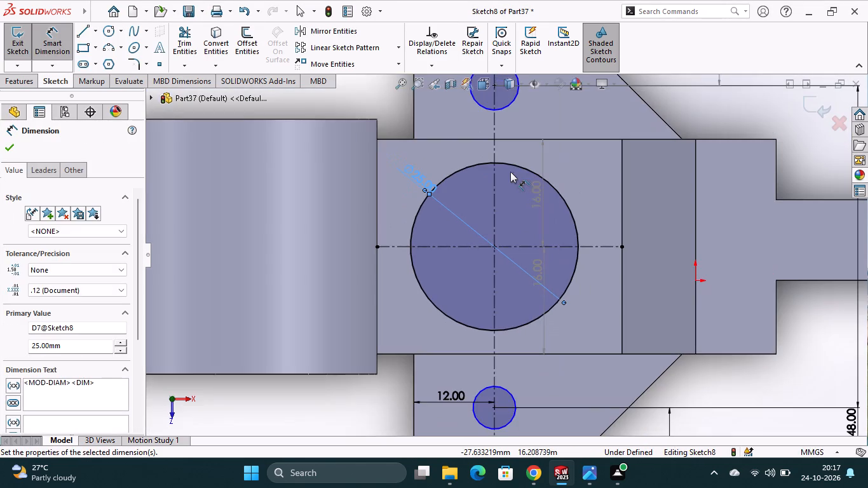
{"action": "scroll", "coordinate": [510, 172], "scroll_direction": "up", "scroll_amount": 2}
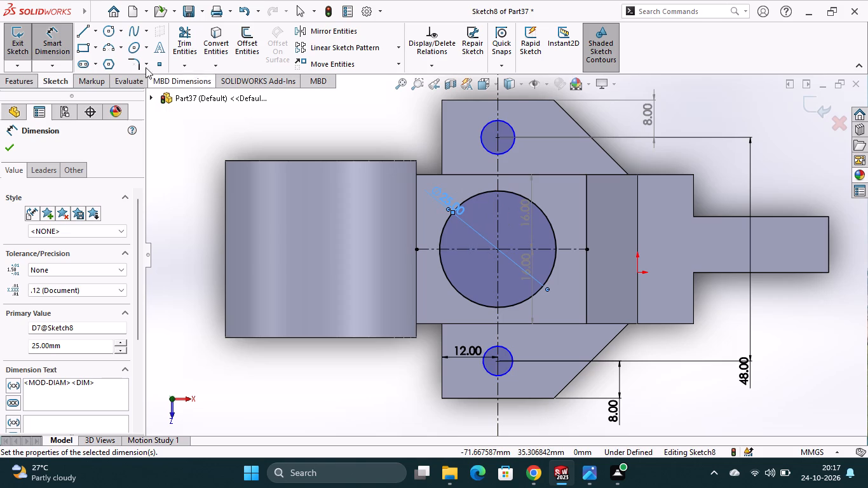
{"action": "left_click", "coordinate": [23, 83]}
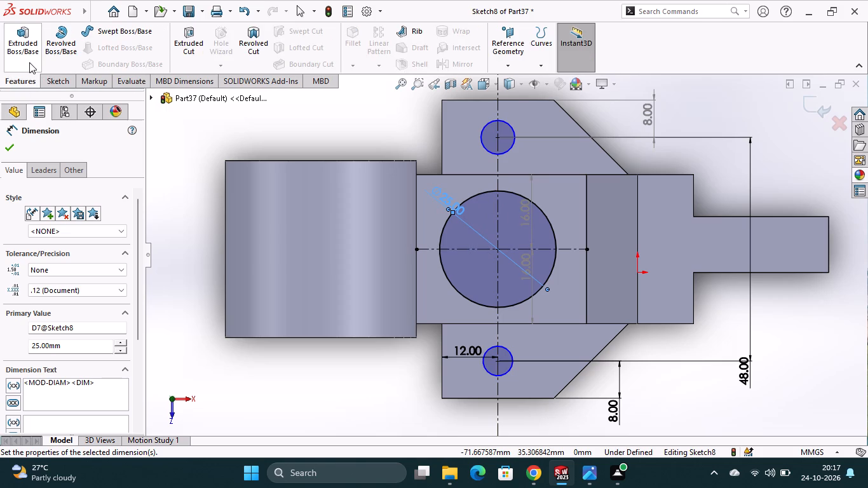
{"action": "left_click", "coordinate": [194, 55]}
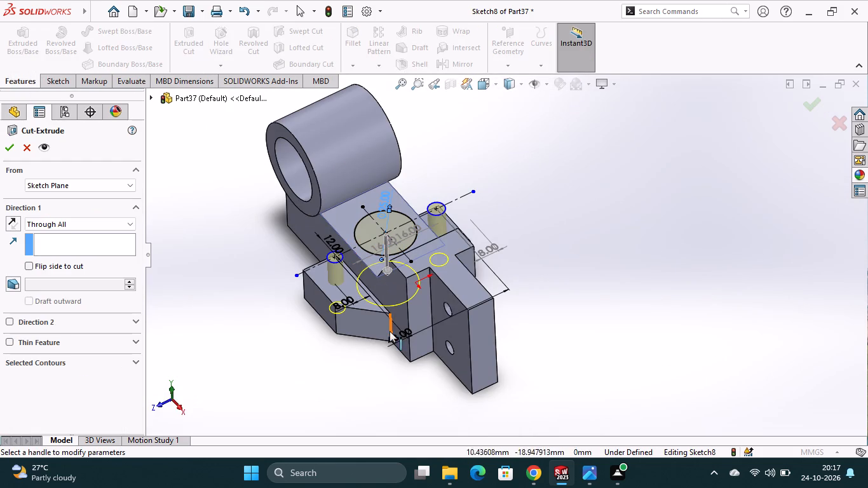
{"action": "middle_click_drag", "start_coordinate": [381, 374], "coordinate": [442, 370]}
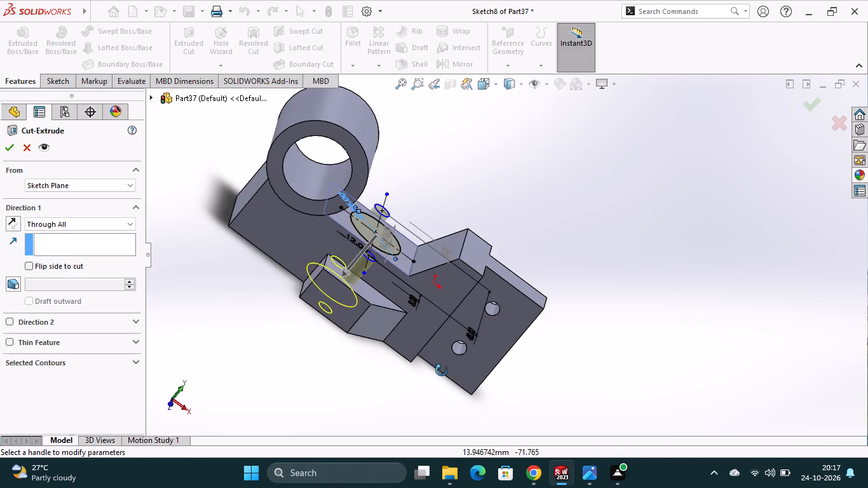
{"action": "middle_click_drag", "start_coordinate": [442, 370], "coordinate": [433, 377]}
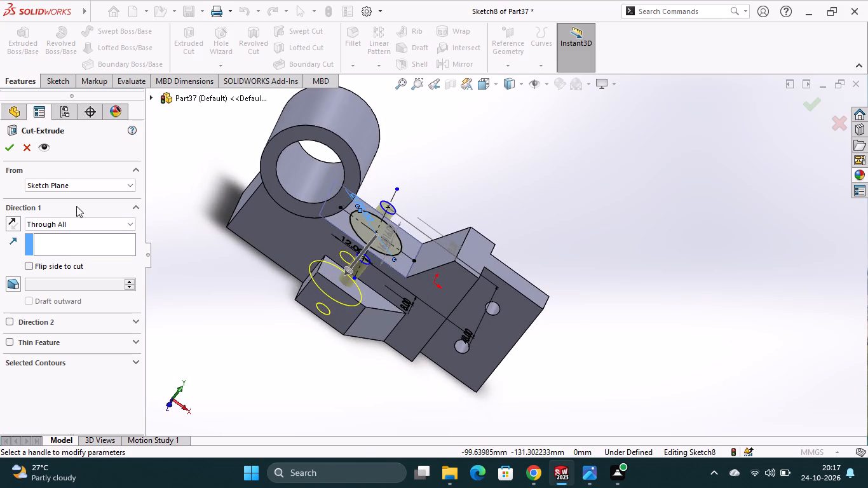
{"action": "left_click", "coordinate": [72, 221]}
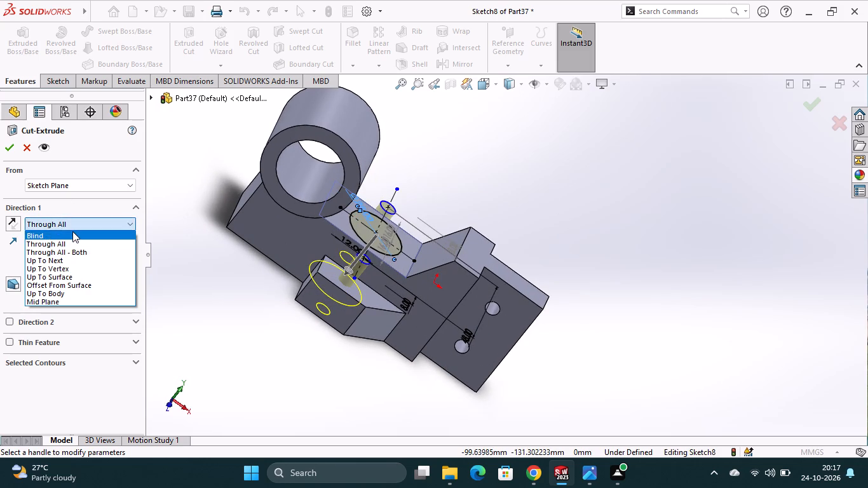
{"action": "left_click", "coordinate": [72, 231]}
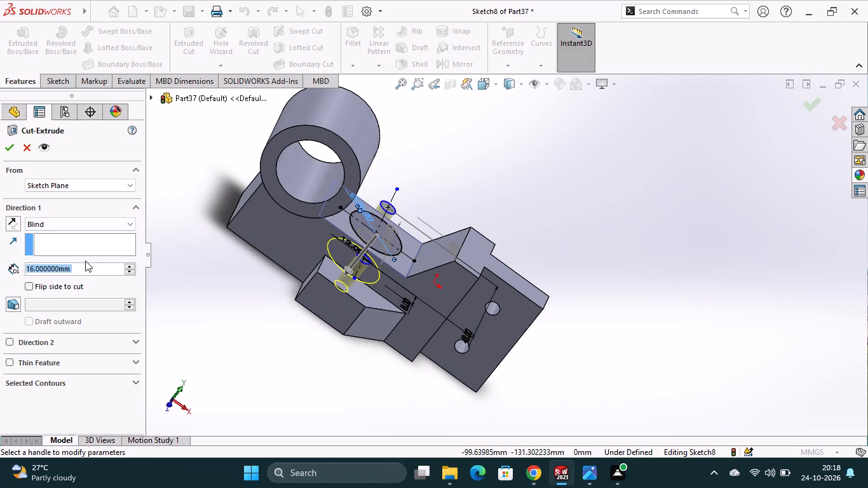
{"action": "key", "text": "2"}
{"action": "key", "text": "Return"}
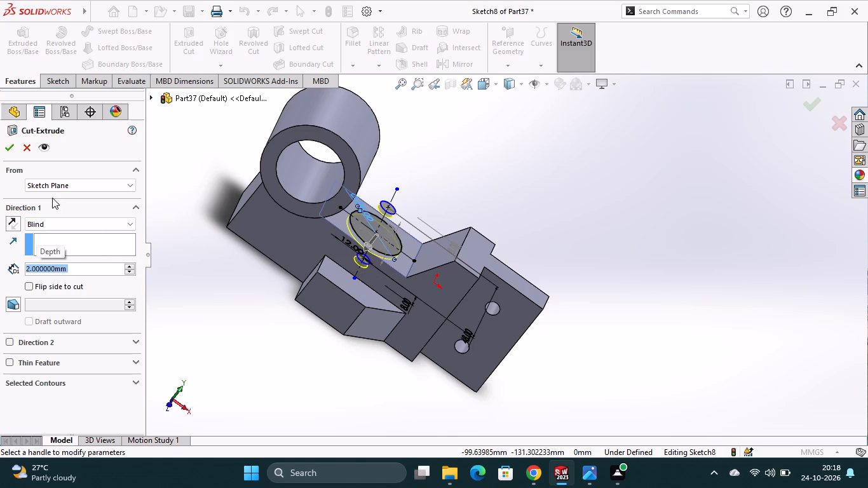
{"action": "left_click", "coordinate": [11, 145]}
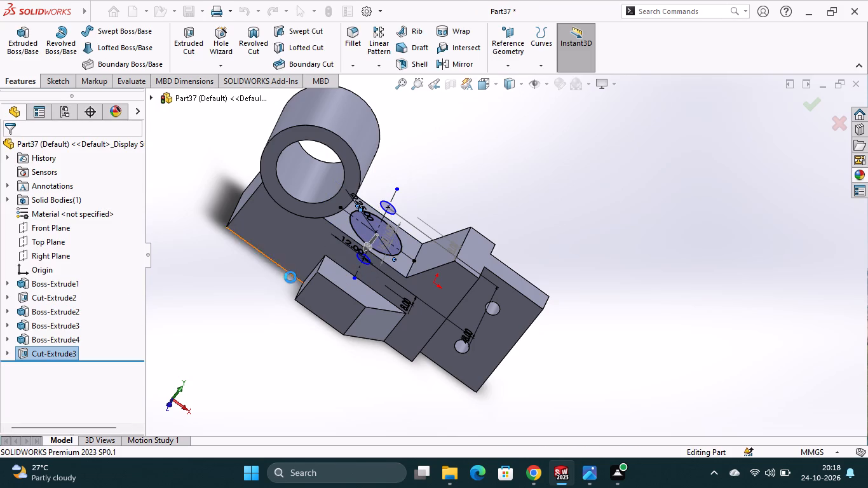
{"action": "left_click", "coordinate": [292, 340]}
Start a sketch on the floor of the circular recess and draw a smaller concentric circle inside it.
{"action": "middle_click_drag", "start_coordinate": [390, 365], "coordinate": [349, 396]}
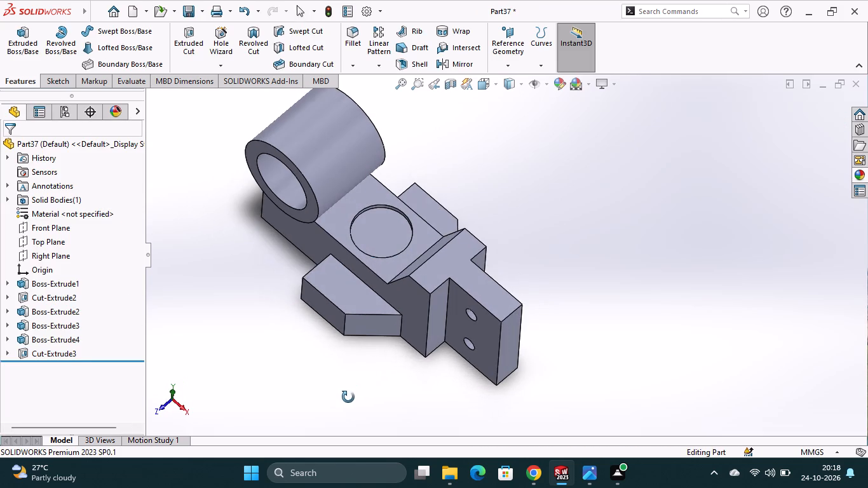
{"action": "left_click", "coordinate": [337, 292]}
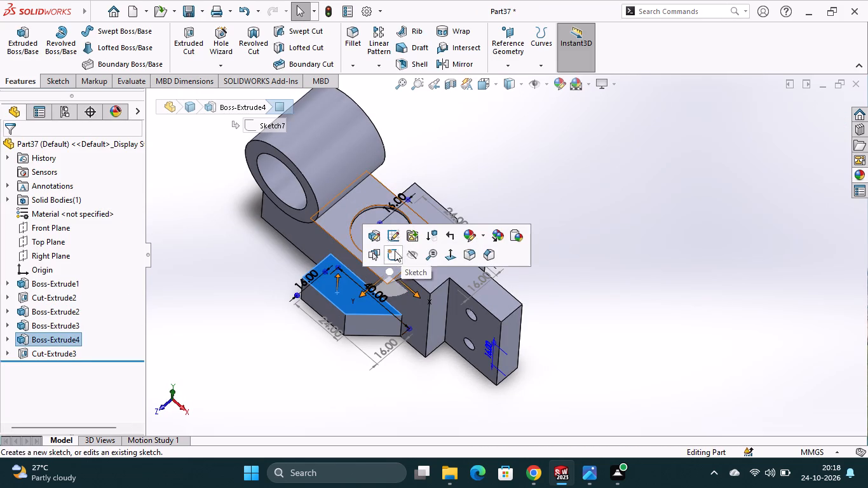
{"action": "left_click", "coordinate": [369, 219]}
{"action": "left_click", "coordinate": [422, 180]}
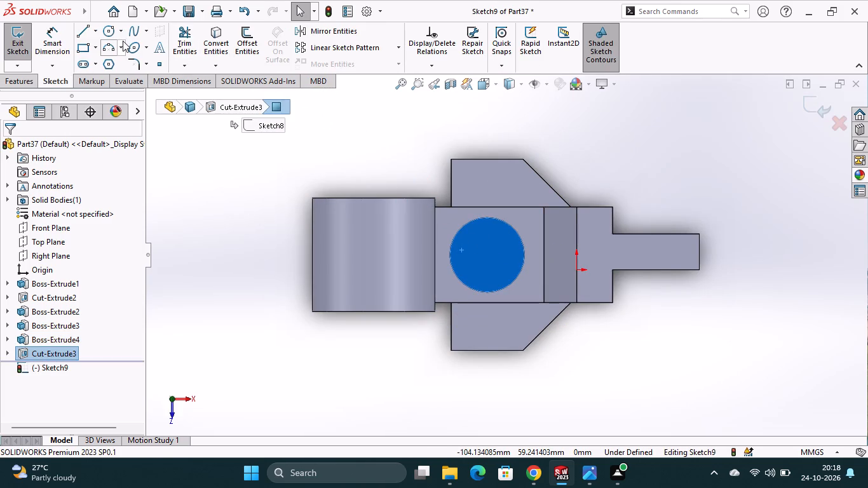
{"action": "left_click", "coordinate": [120, 34]}
{"action": "left_click", "coordinate": [108, 46]}
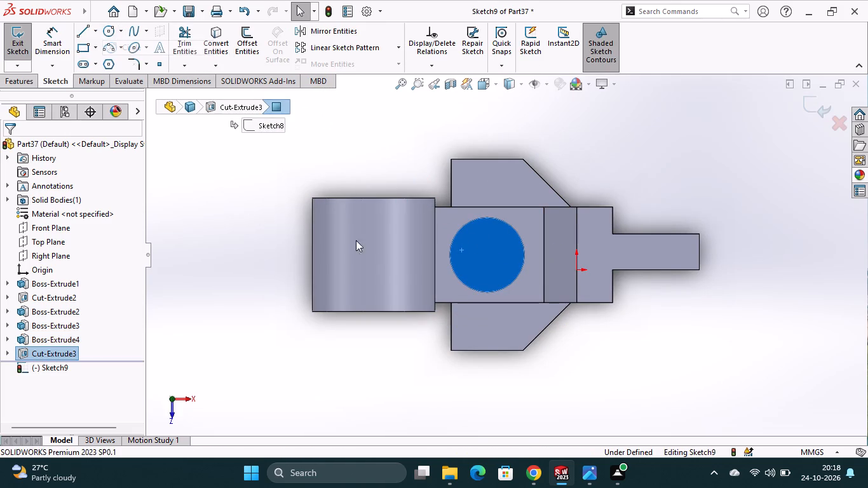
{"action": "left_click", "coordinate": [487, 253]}
{"action": "left_click", "coordinate": [494, 280]}
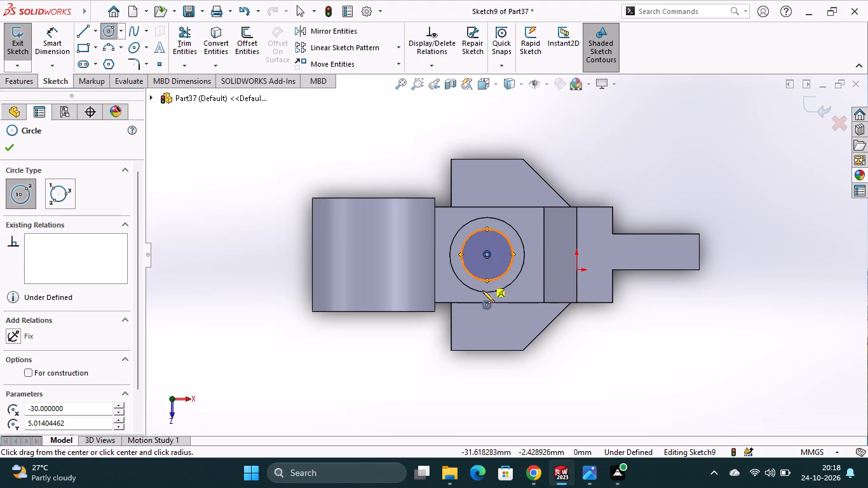
Sketch a small circle on each of the lower and upper lugs, vertically aligned with the central circle's centre.
{"action": "left_click", "coordinate": [487, 329]}
{"action": "left_click", "coordinate": [490, 339]}
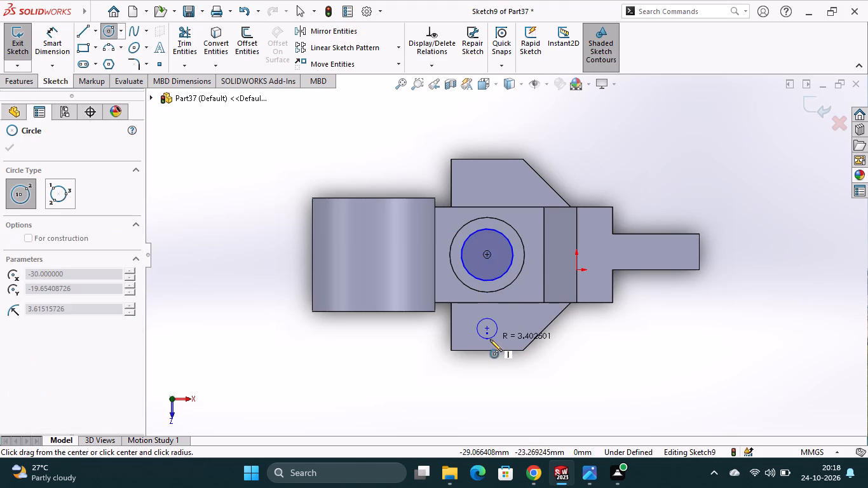
{"action": "left_click", "coordinate": [487, 182]}
{"action": "left_click", "coordinate": [493, 194]}
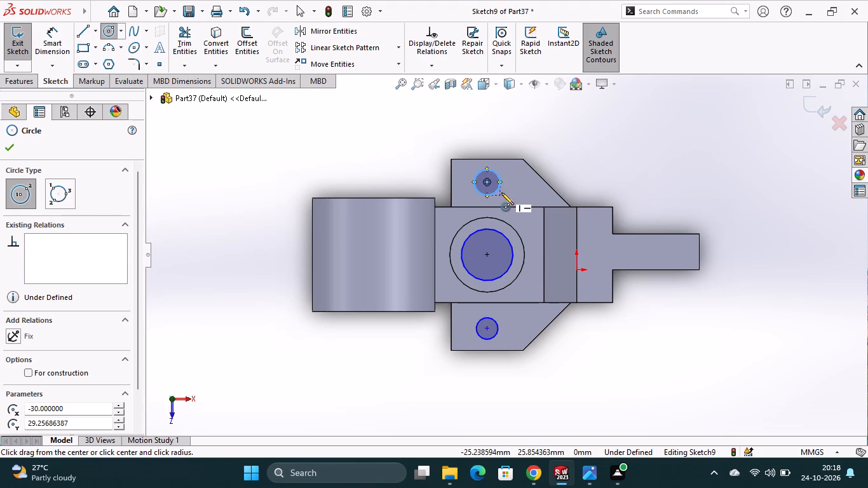
{"action": "key", "text": "Escape"}
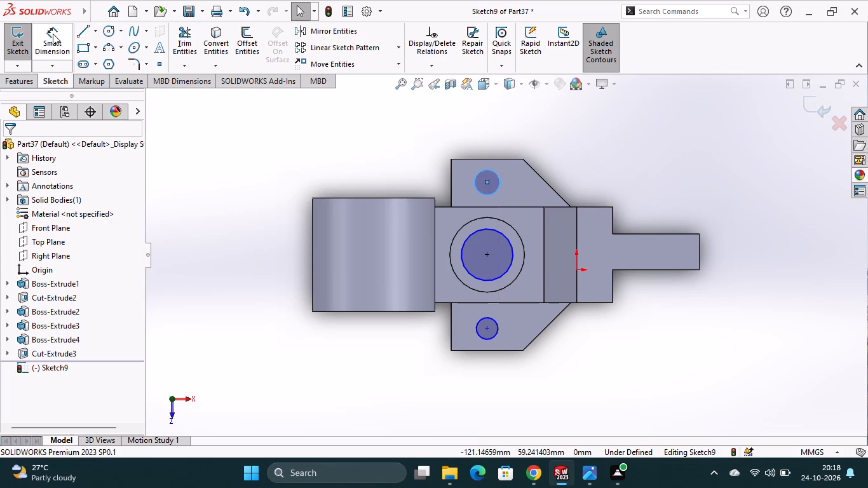
Dimension the centre of each lug circle 8 mm from the outer edge of its lug.
{"action": "left_click", "coordinate": [53, 34]}
{"action": "left_click", "coordinate": [486, 184]}
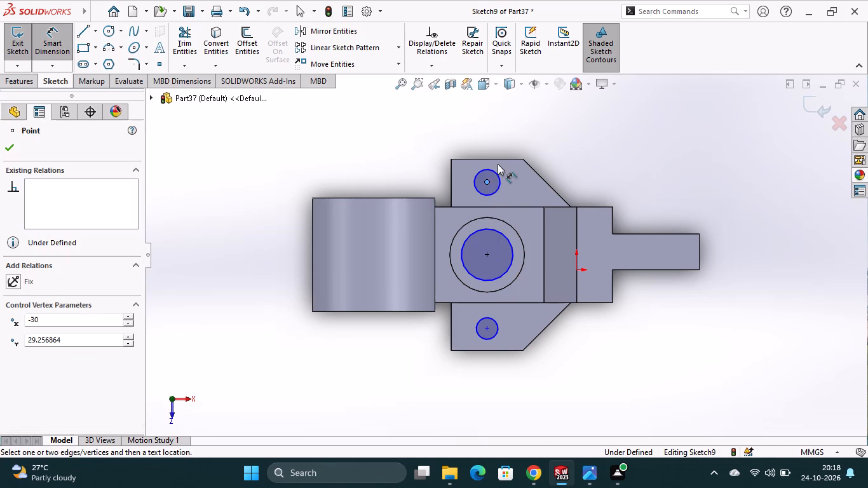
{"action": "left_click", "coordinate": [499, 159]}
{"action": "left_click", "coordinate": [592, 172]}
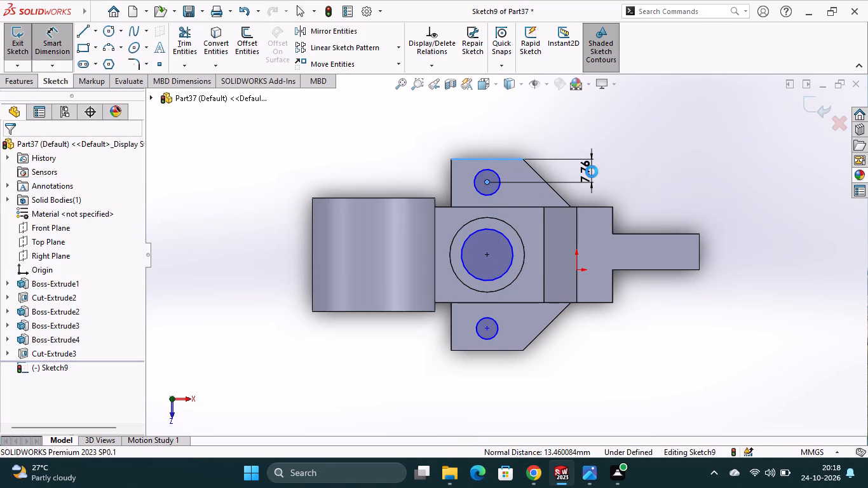
{"action": "key", "text": "8"}
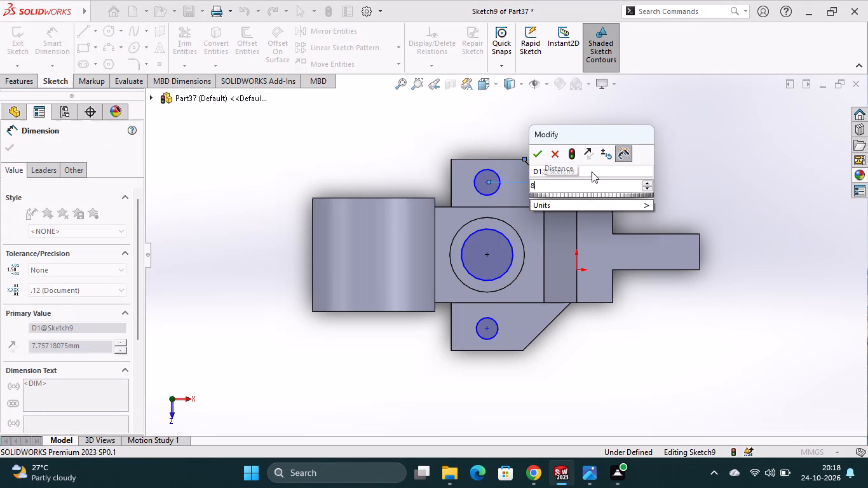
{"action": "key", "text": "Return"}
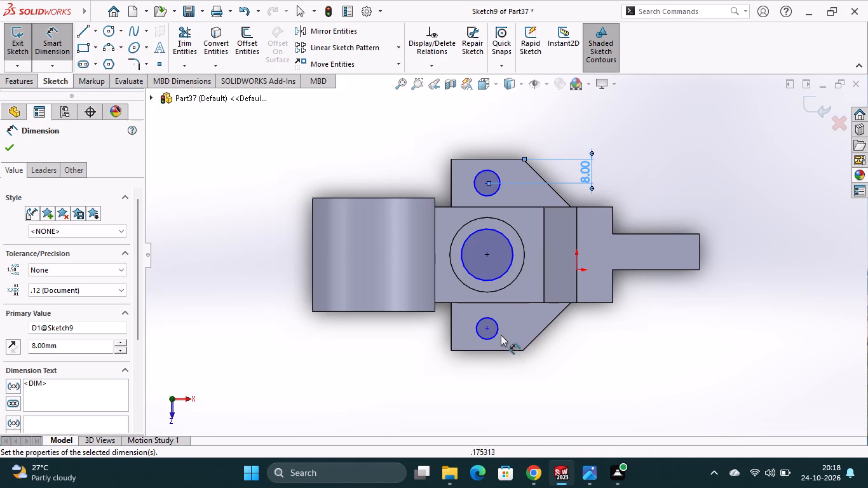
{"action": "left_click", "coordinate": [487, 329]}
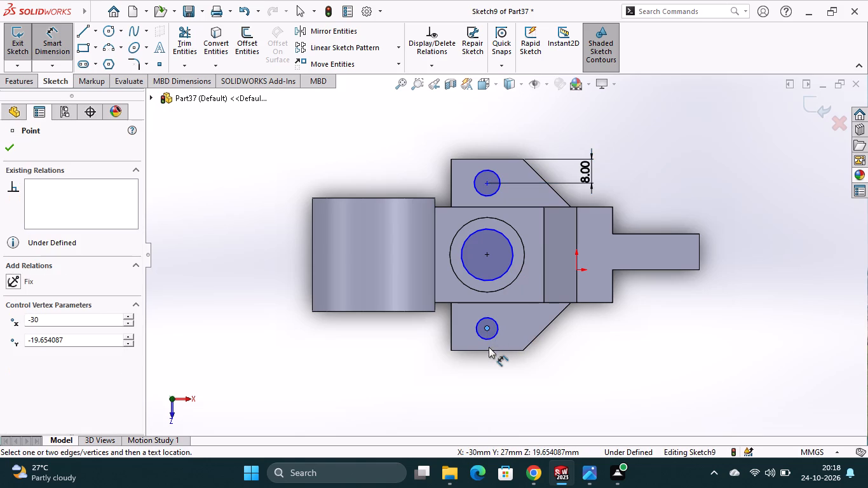
{"action": "left_click", "coordinate": [489, 350]}
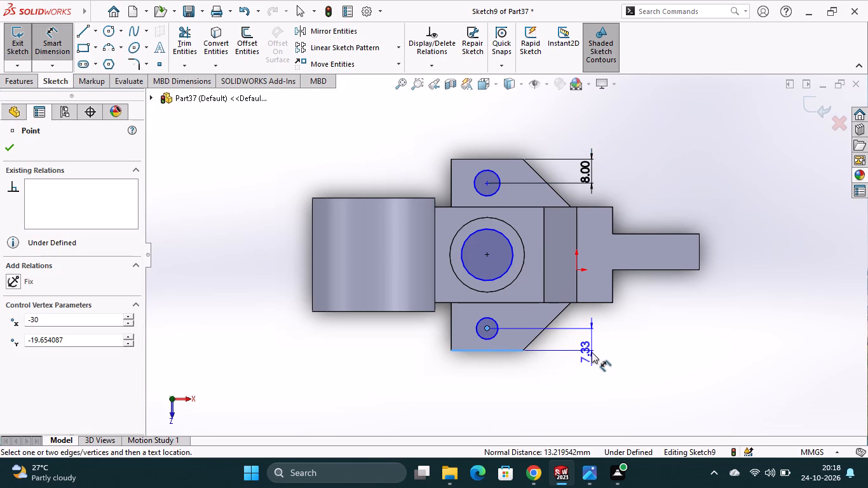
{"action": "left_click", "coordinate": [592, 352]}
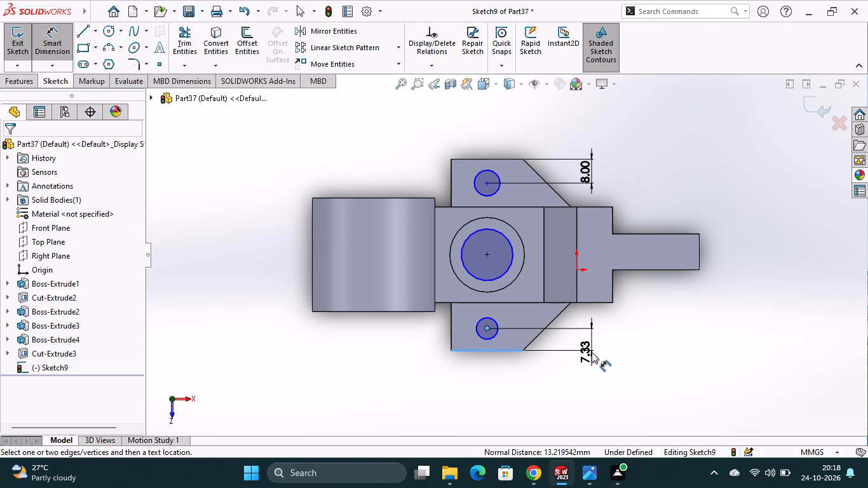
{"action": "key", "text": "8"}
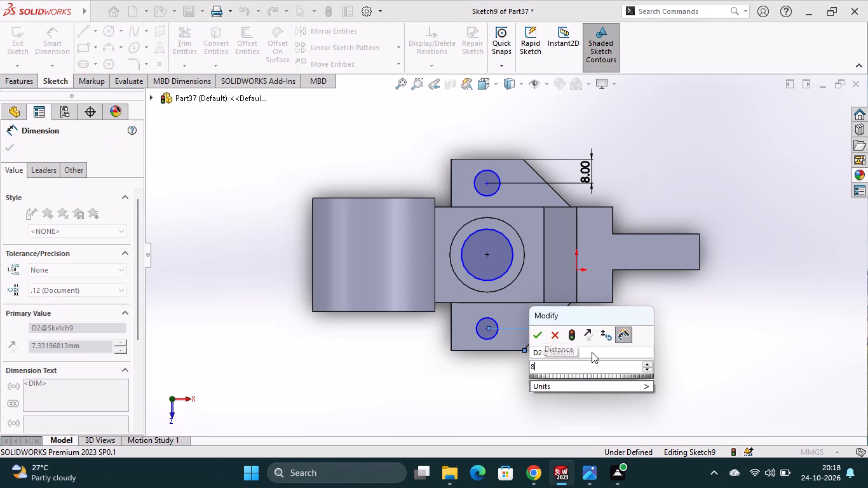
{"action": "key", "text": "Return"}
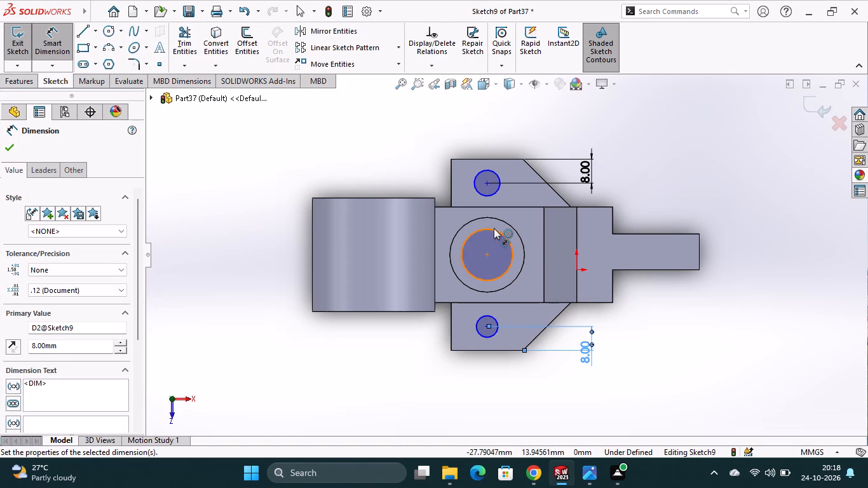
Dimension the diameter of the circle inside the central recess as 12 mm.
{"action": "left_click", "coordinate": [494, 228]}
{"action": "left_click", "coordinate": [458, 211]}
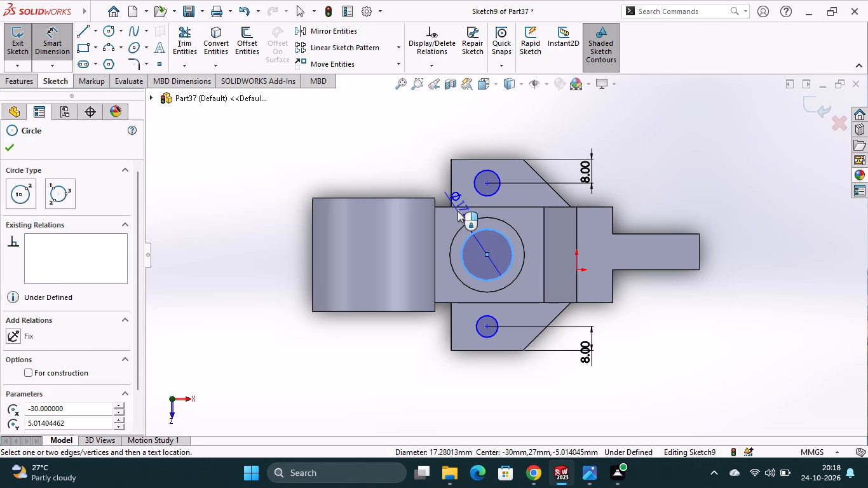
{"action": "key", "text": "1"}
{"action": "key", "text": "2"}
{"action": "key", "text": "Return"}
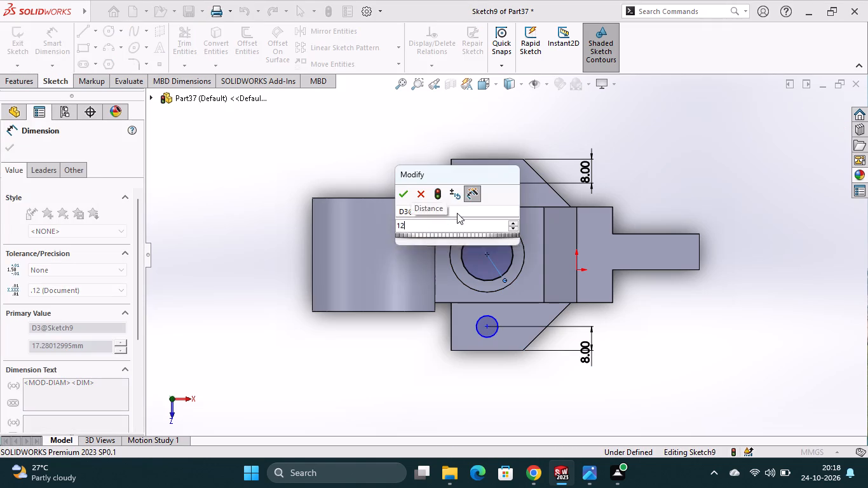
Dimension the diameters of the upper and lower lug circles as 6 mm each.
{"action": "left_click", "coordinate": [474, 180]}
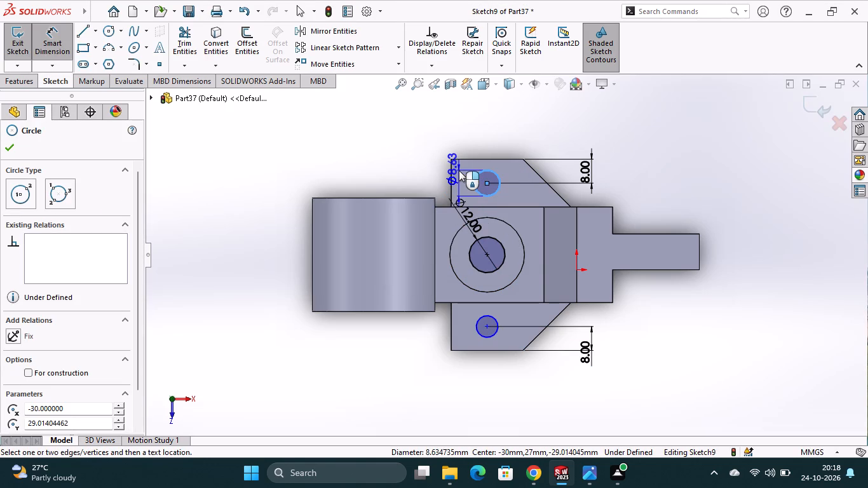
{"action": "left_click", "coordinate": [459, 170]}
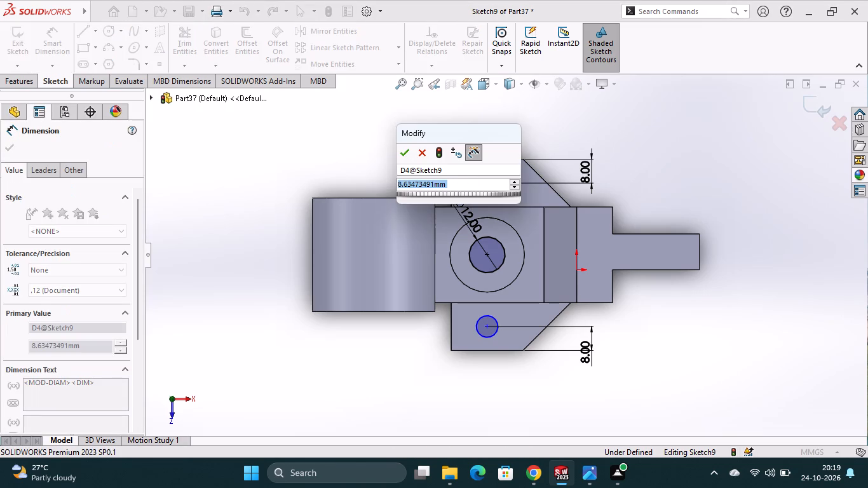
{"action": "key", "text": "6"}
{"action": "key", "text": "Return"}
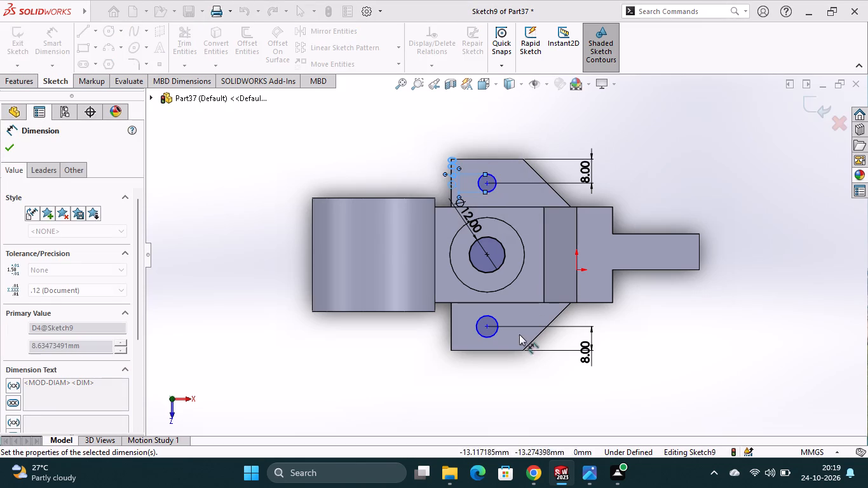
{"action": "left_click", "coordinate": [492, 336]}
{"action": "left_click", "coordinate": [458, 371]}
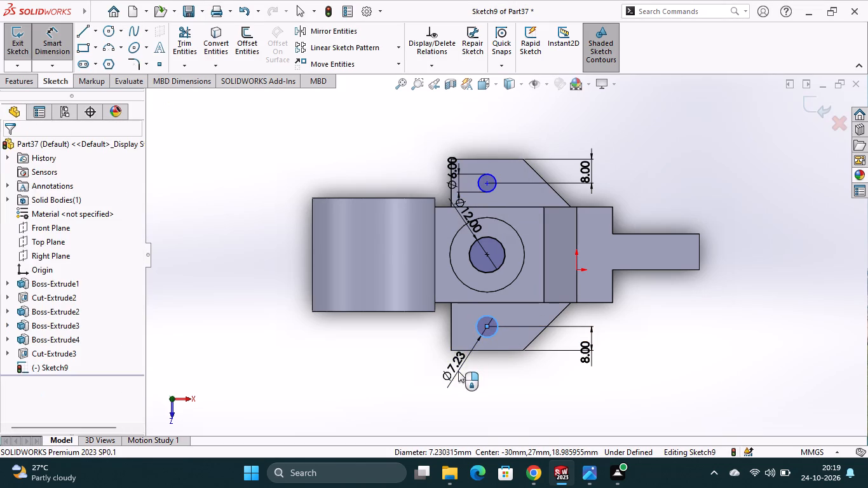
{"action": "key", "text": "6"}
{"action": "key", "text": "Return"}
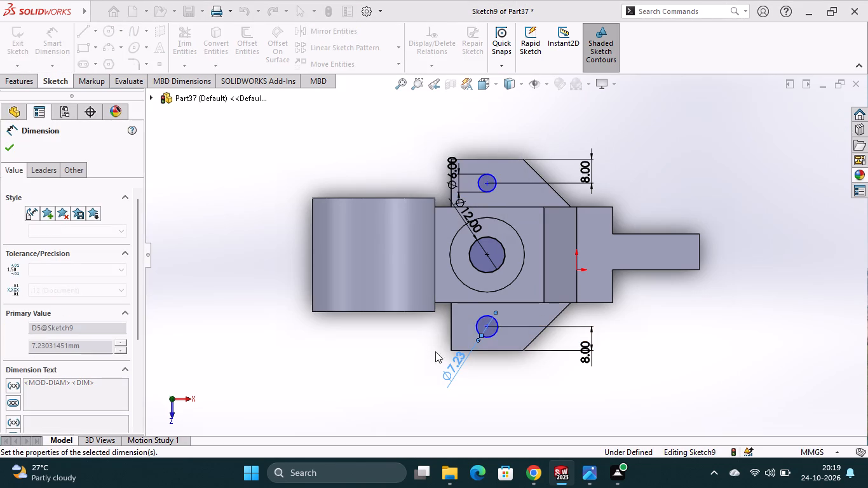
Cut-extrude the central circle and both lug circles with the Through All end condition.
{"action": "left_click", "coordinate": [18, 84]}
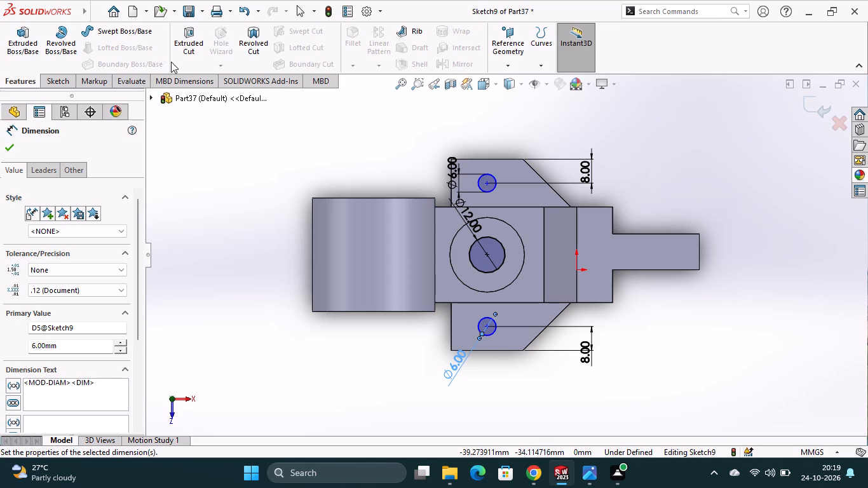
{"action": "left_click", "coordinate": [182, 57]}
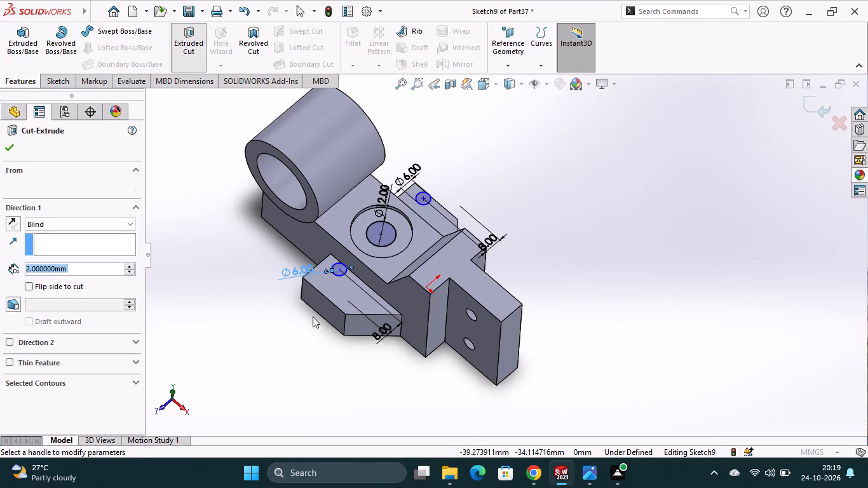
{"action": "left_click", "coordinate": [97, 223]}
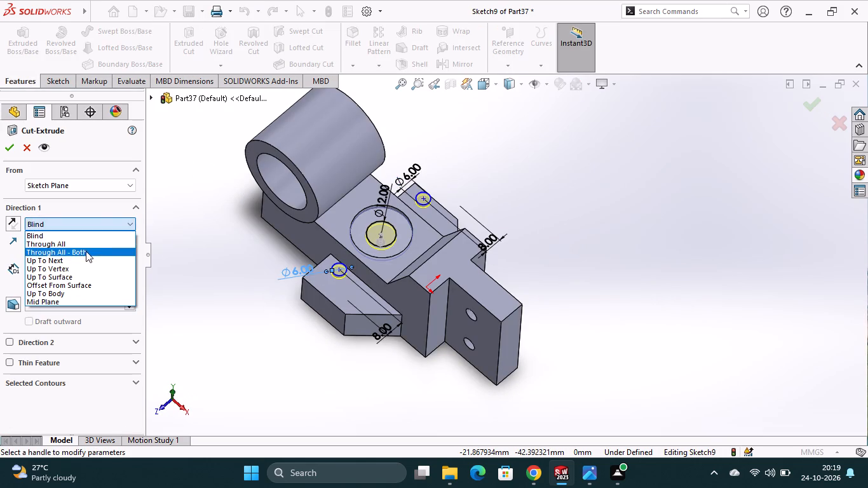
{"action": "left_click", "coordinate": [92, 243]}
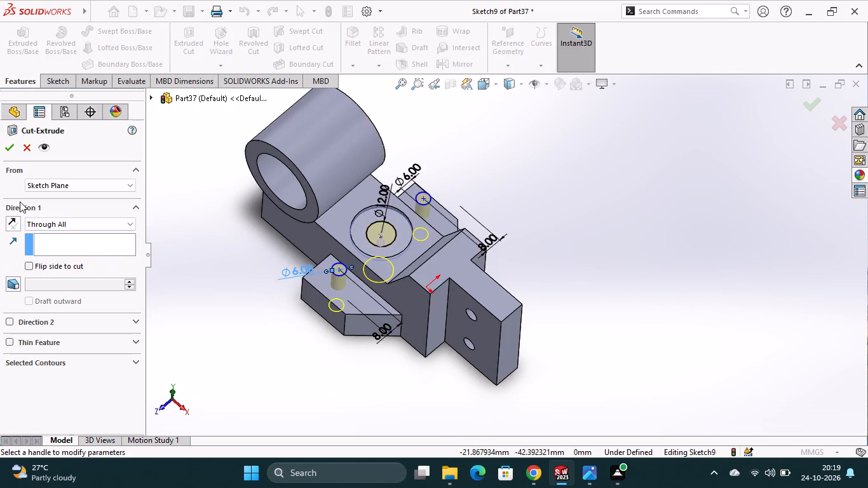
{"action": "left_click", "coordinate": [11, 148]}
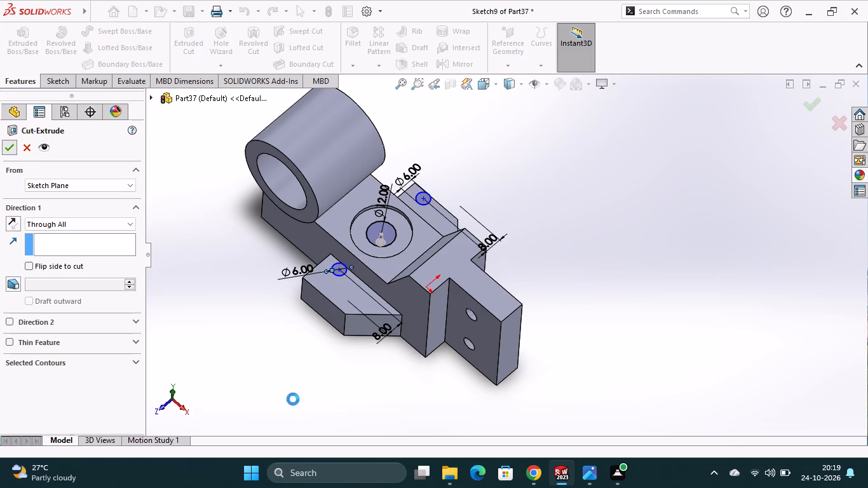
Sketch on the block's side face a vertical line about 76 mm from the lower ring-end corner, plus a horizontal line about 33 mm above the ring.
{"action": "middle_click", "coordinate": [369, 398]}
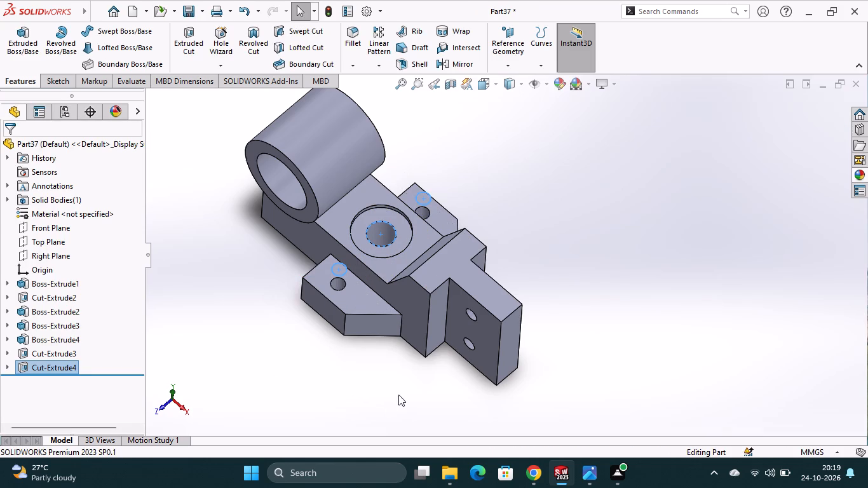
{"action": "scroll", "coordinate": [398, 395], "scroll_direction": "up", "scroll_amount": 2}
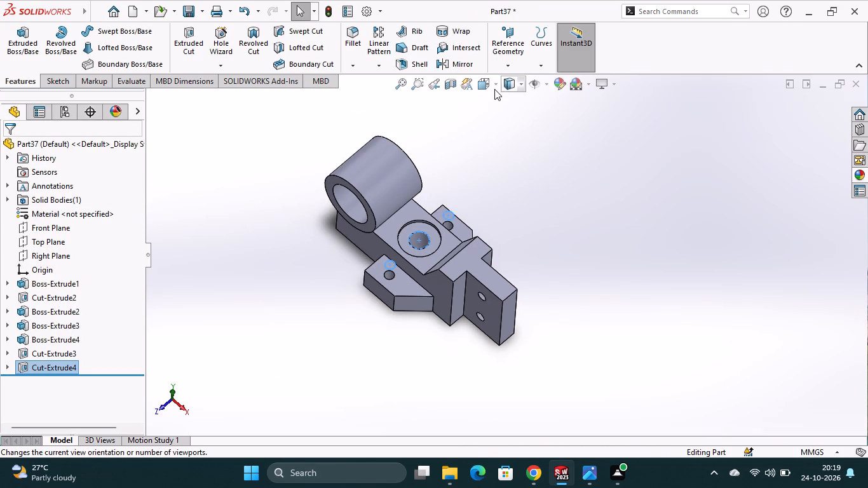
{"action": "left_click", "coordinate": [494, 89]}
{"action": "left_click", "coordinate": [558, 124]}
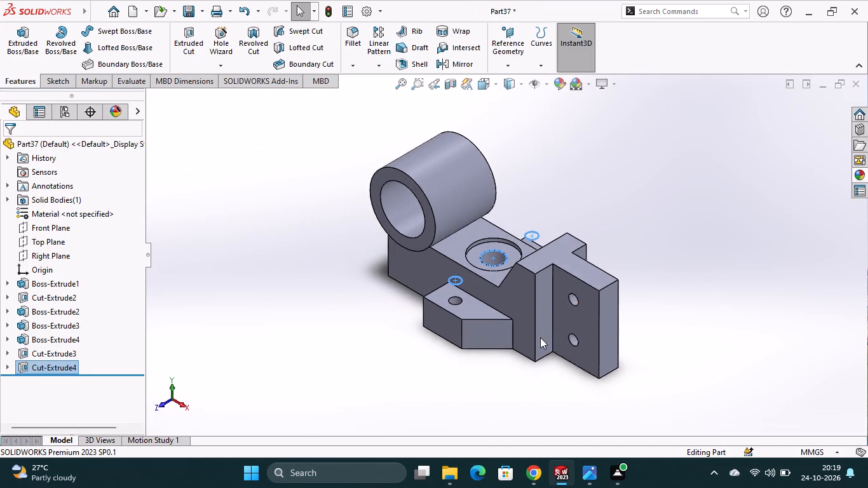
{"action": "left_click", "coordinate": [440, 366]}
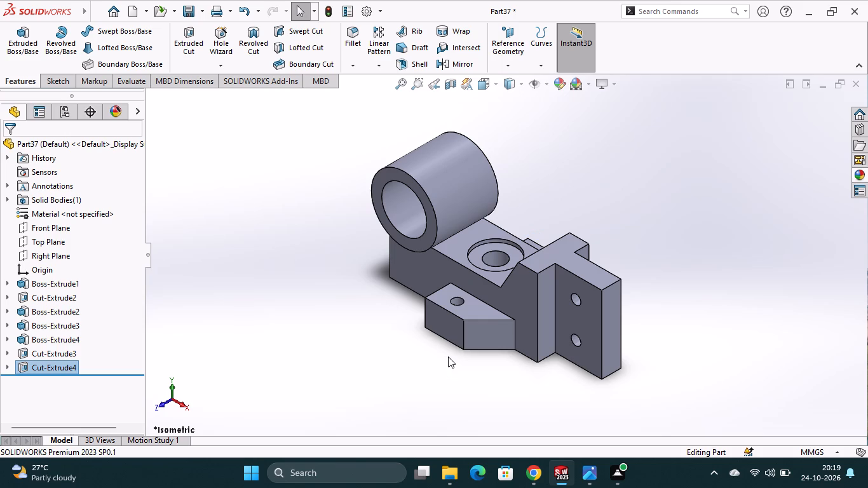
{"action": "middle_click_drag", "start_coordinate": [399, 360], "coordinate": [423, 377]}
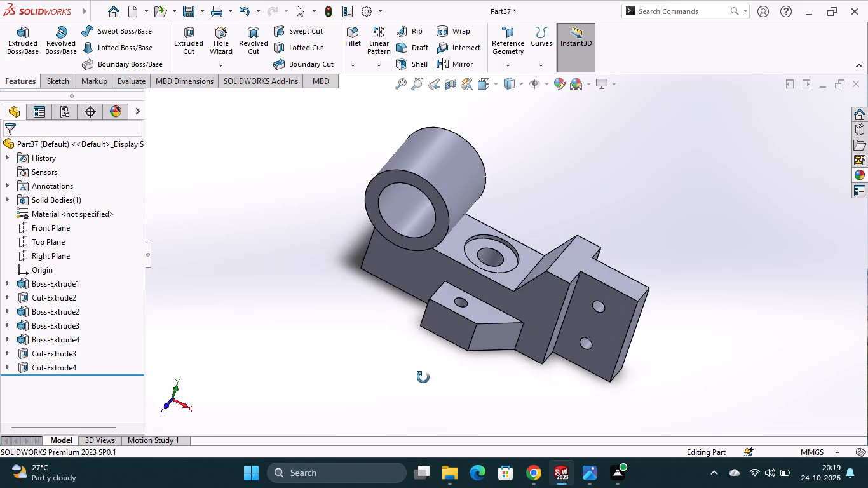
{"action": "middle_click_drag", "start_coordinate": [423, 377], "coordinate": [428, 378]}
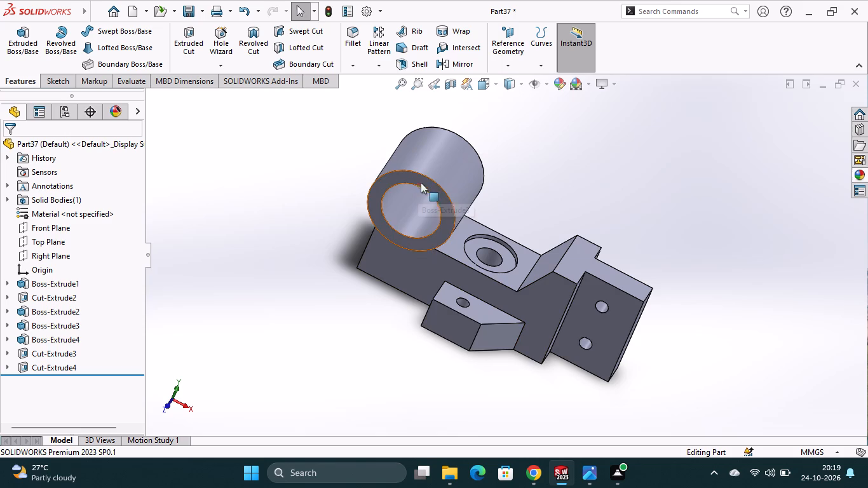
{"action": "left_click", "coordinate": [408, 270]}
{"action": "left_click", "coordinate": [461, 227]}
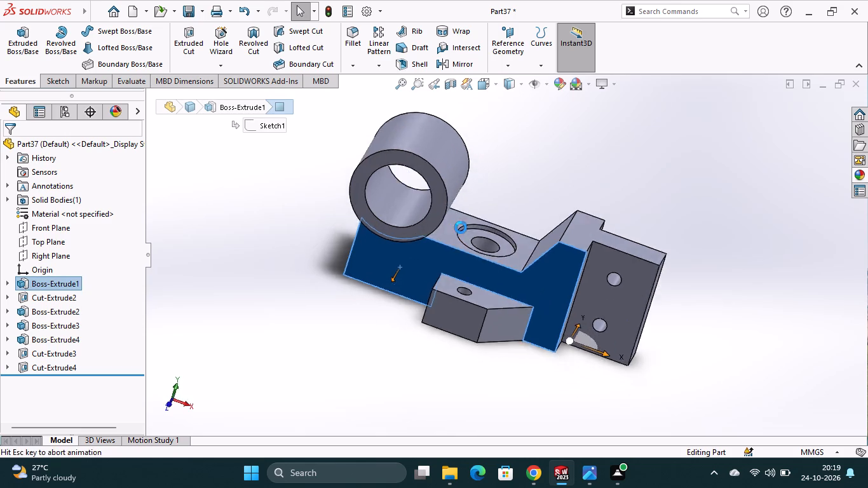
{"action": "scroll", "coordinate": [356, 247], "scroll_direction": "up", "scroll_amount": 2}
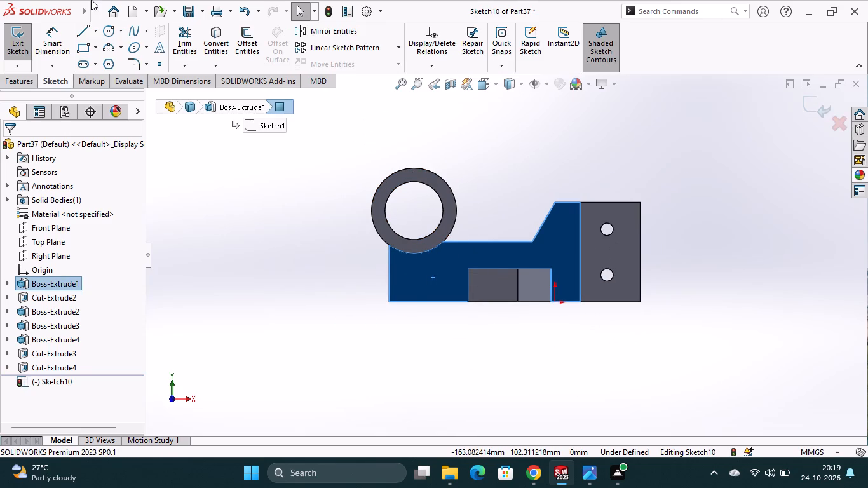
{"action": "left_click", "coordinate": [86, 34]}
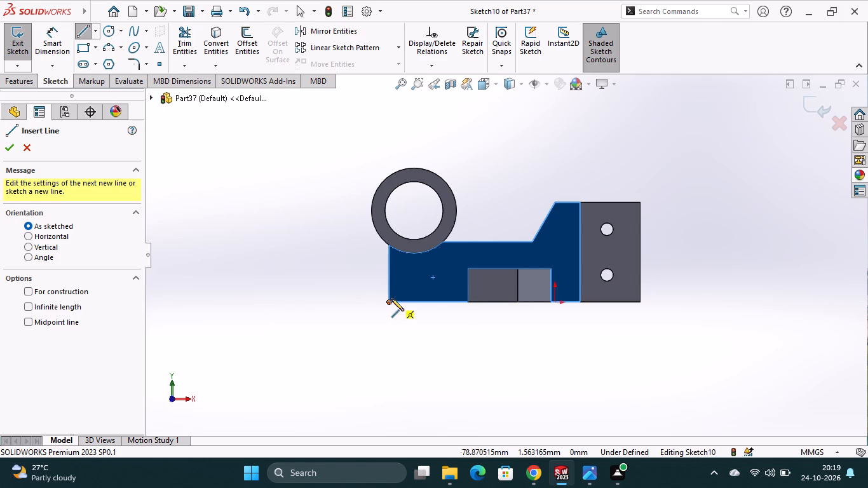
{"action": "left_click", "coordinate": [388, 304]}
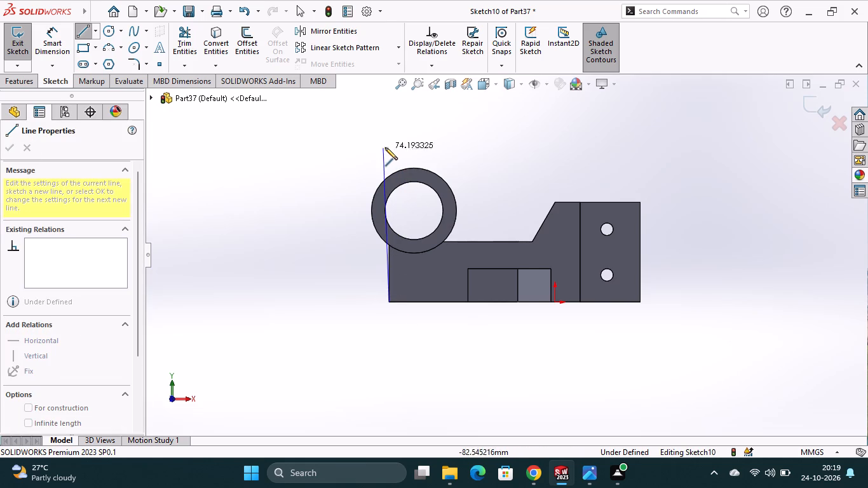
{"action": "left_click", "coordinate": [389, 144]}
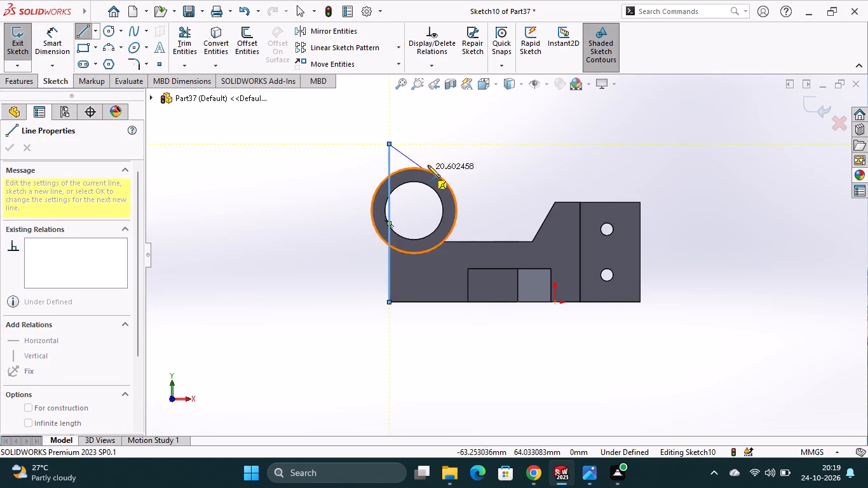
{"action": "left_click", "coordinate": [457, 144]}
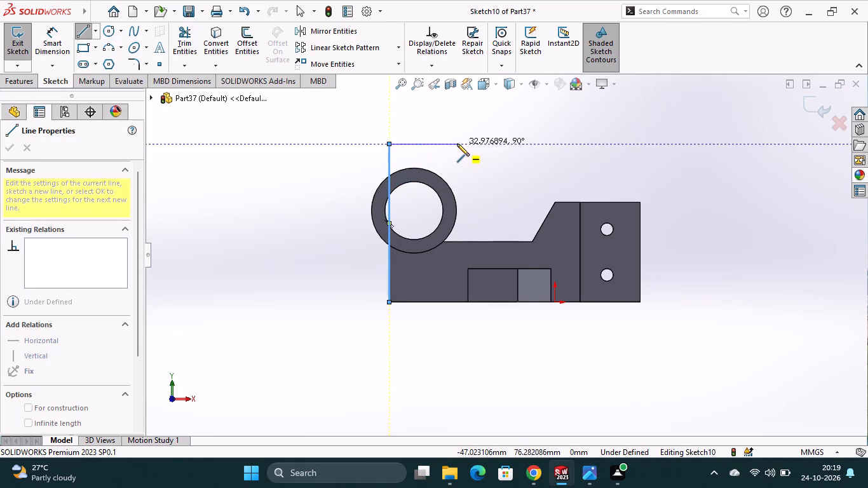
{"action": "key", "text": "Escape"}
Convert the ring's outer circular edge and the block's side face outline into entities of the current sketch.
{"action": "scroll", "coordinate": [406, 171], "scroll_direction": "down", "scroll_amount": 1}
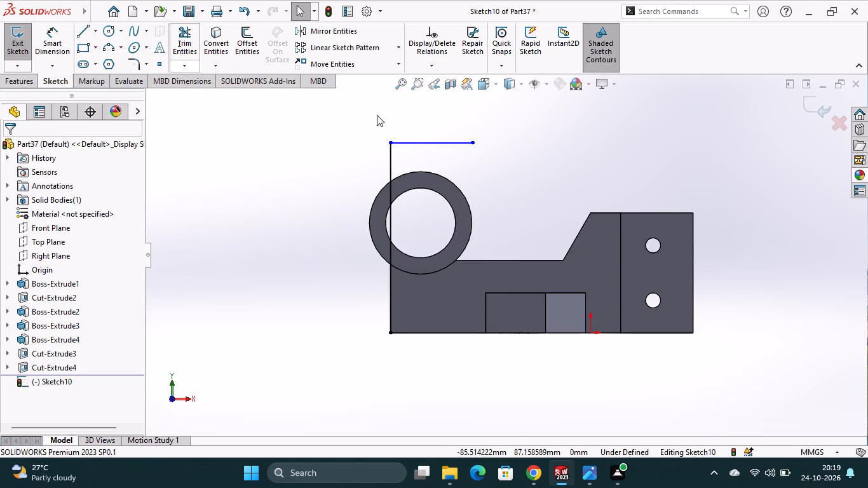
{"action": "left_click", "coordinate": [217, 31]}
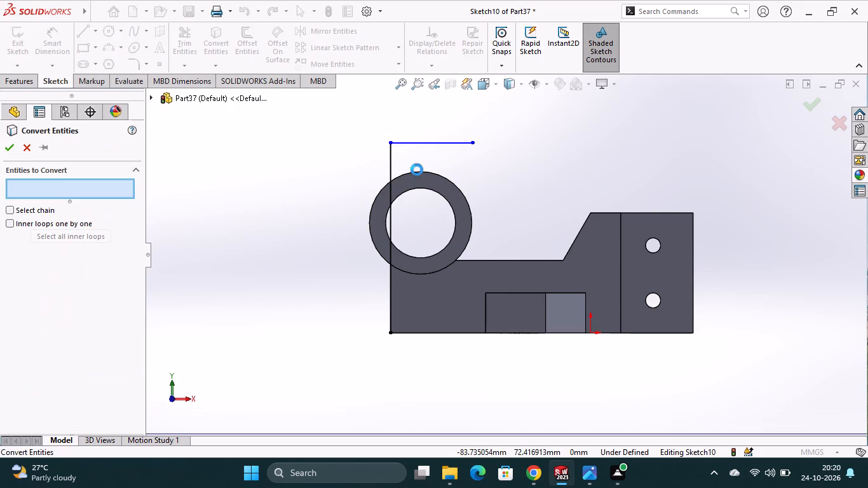
{"action": "left_click", "coordinate": [416, 172]}
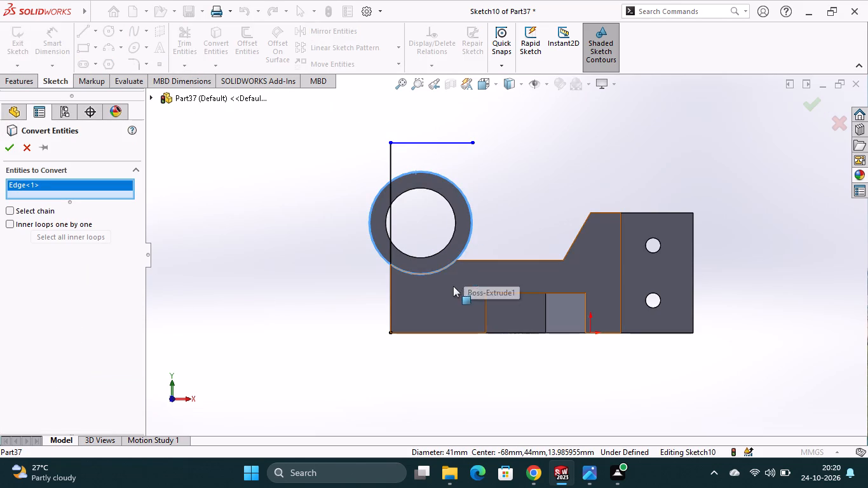
{"action": "left_click", "coordinate": [453, 287]}
{"action": "left_click", "coordinate": [11, 150]}
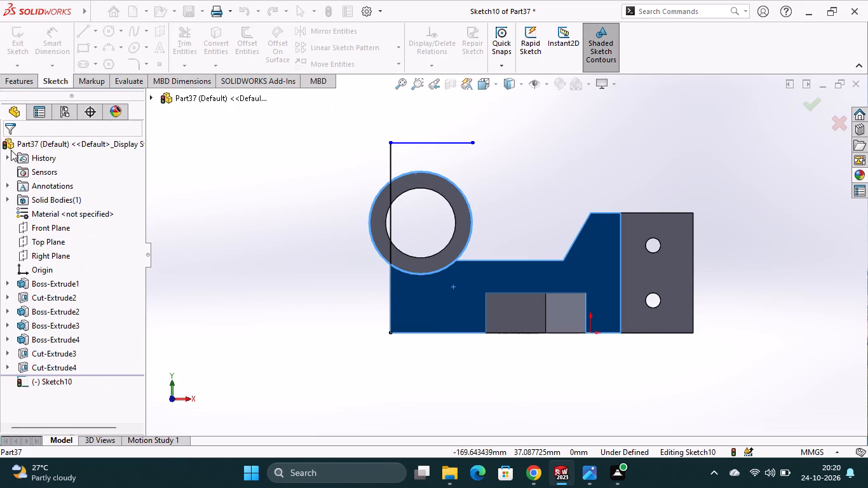
Draw a horizontal centerline about 38 mm long from the ring's topmost point, running outward past the vertical line.
{"action": "scroll", "coordinate": [316, 165], "scroll_direction": "down", "scroll_amount": 3}
{"action": "scroll", "coordinate": [482, 171], "scroll_direction": "down", "scroll_amount": 4}
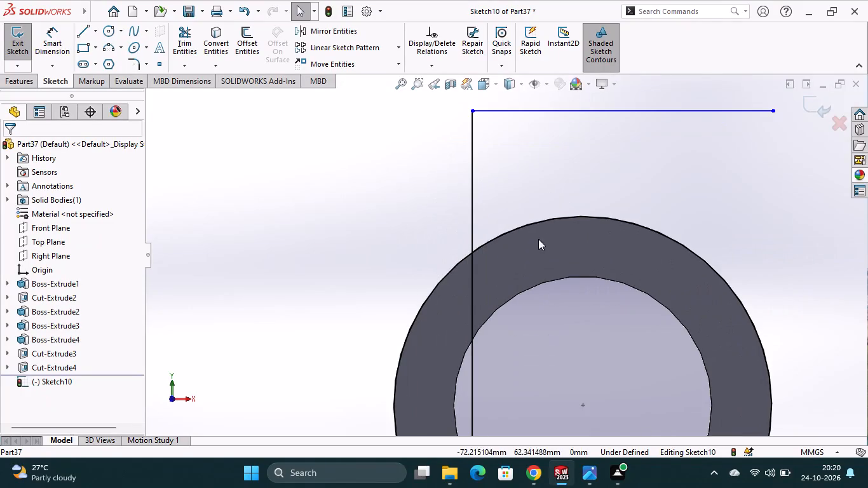
{"action": "scroll", "coordinate": [478, 227], "scroll_direction": "up", "scroll_amount": 1}
{"action": "scroll", "coordinate": [551, 243], "scroll_direction": "up", "scroll_amount": 6}
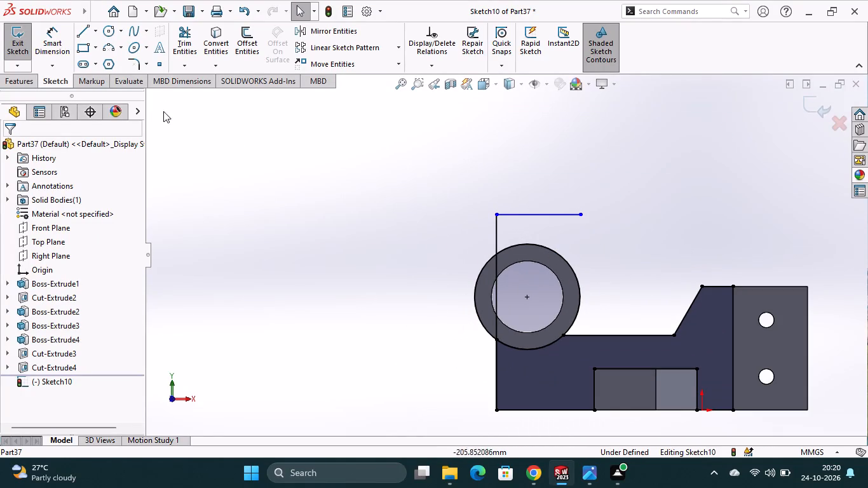
{"action": "left_click", "coordinate": [97, 35]}
{"action": "left_click", "coordinate": [110, 64]}
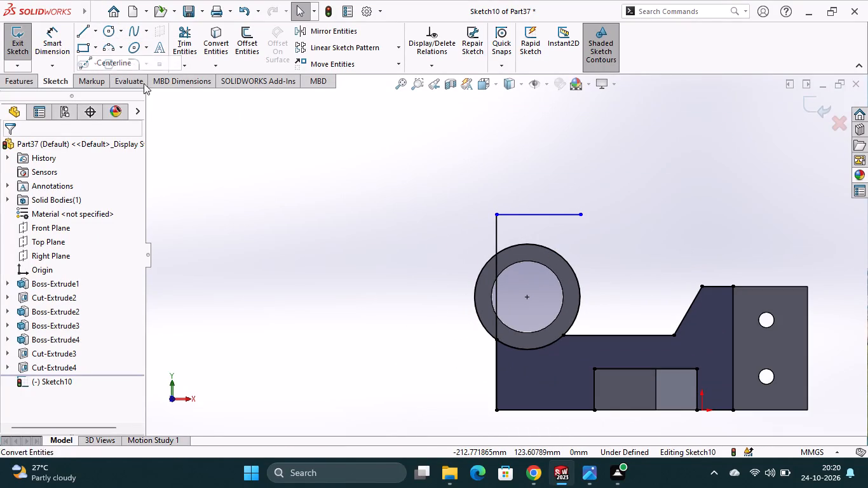
{"action": "left_click", "coordinate": [527, 243]}
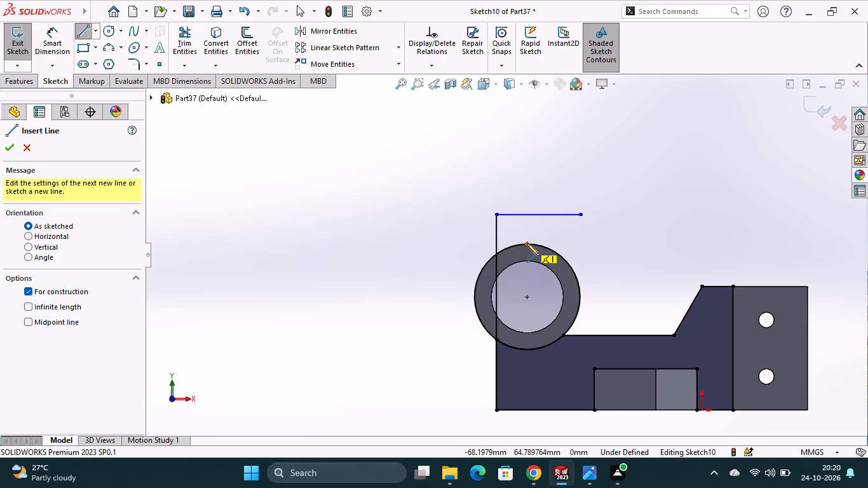
{"action": "left_click", "coordinate": [429, 247]}
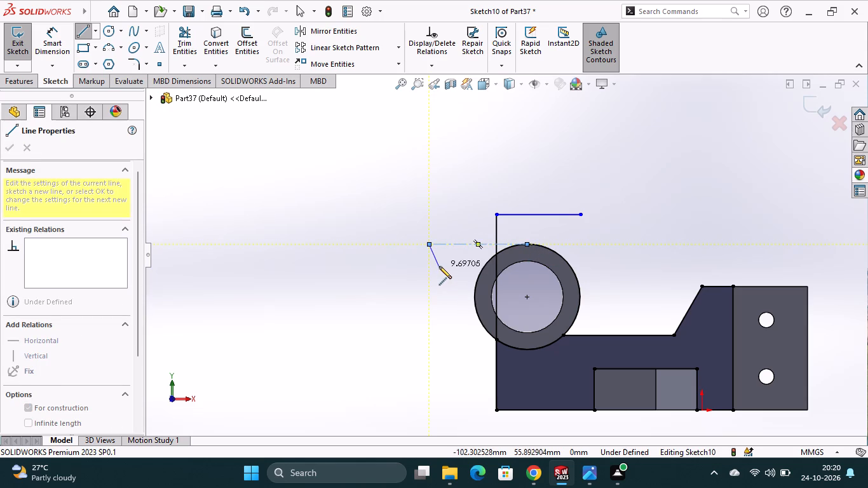
{"action": "key", "text": "Escape"}
Switch the horizontal centerline at the ring's top from construction to normal sketch geometry.
{"action": "scroll", "coordinate": [553, 244], "scroll_direction": "down", "scroll_amount": 7}
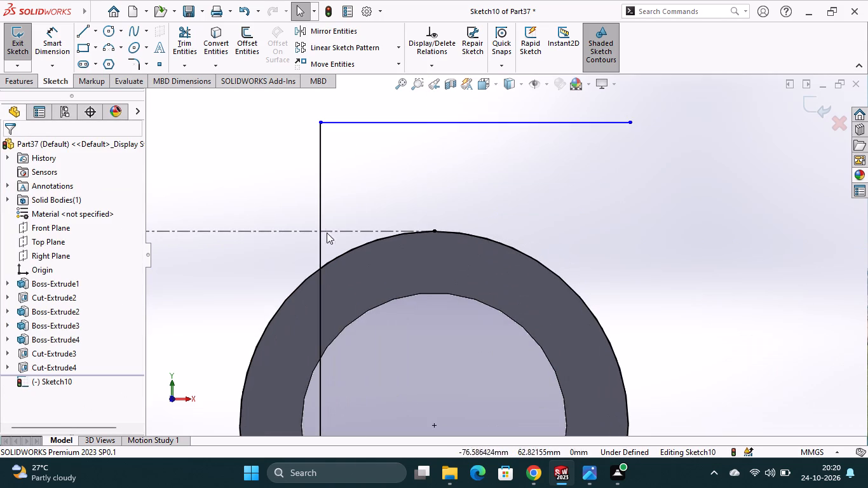
{"action": "right_click", "coordinate": [341, 231]}
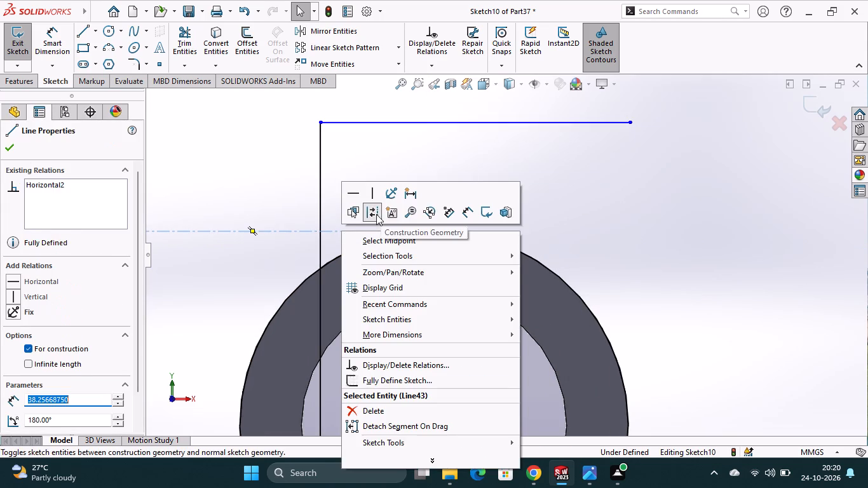
{"action": "left_click", "coordinate": [372, 215]}
Trim the tangent line's outer overhang, the vertical line above it and inside the ring, the upper horizontal line, and the ring's outer-side arc.
{"action": "scroll", "coordinate": [376, 212], "scroll_direction": "up", "scroll_amount": 4}
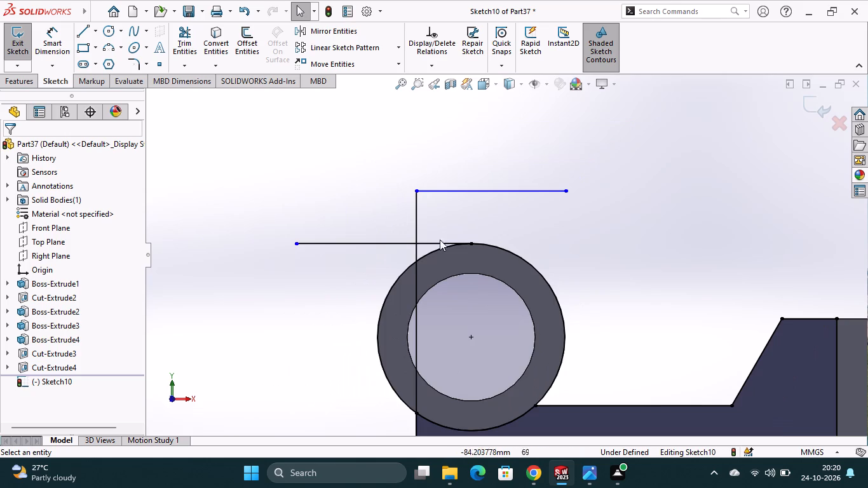
{"action": "scroll", "coordinate": [462, 245], "scroll_direction": "up", "scroll_amount": 1}
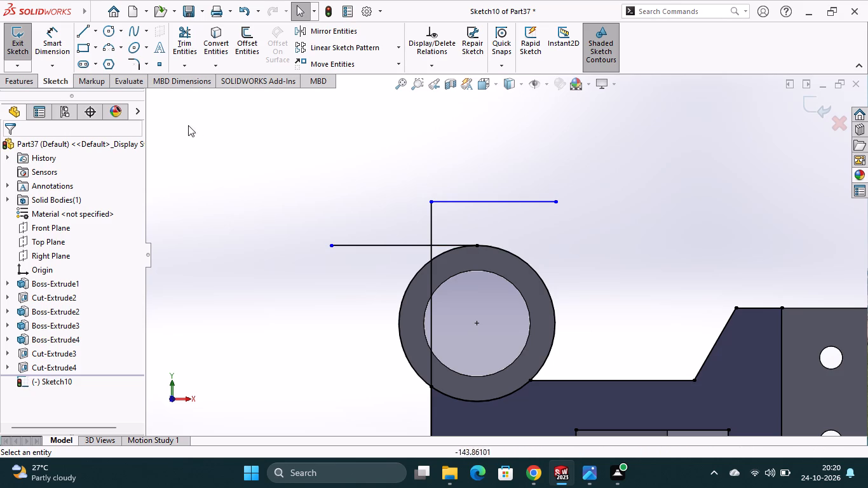
{"action": "left_click", "coordinate": [185, 34]}
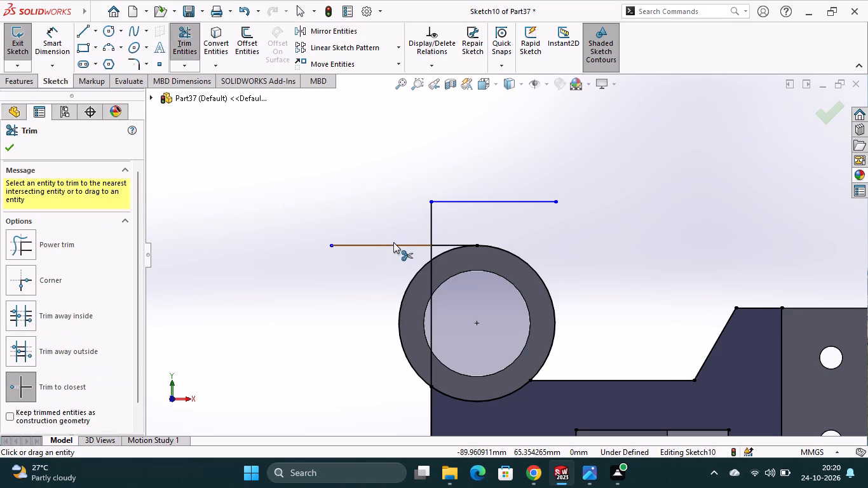
{"action": "left_click", "coordinate": [393, 242]}
{"action": "left_click", "coordinate": [431, 216]}
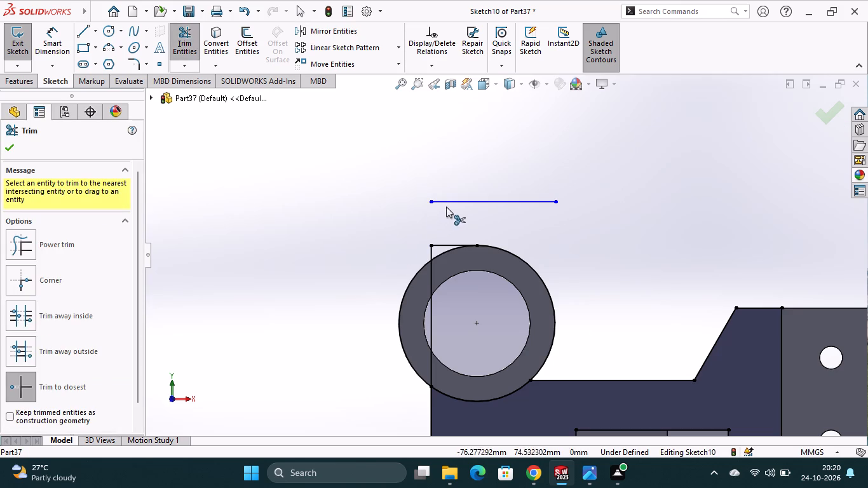
{"action": "left_click", "coordinate": [456, 200]}
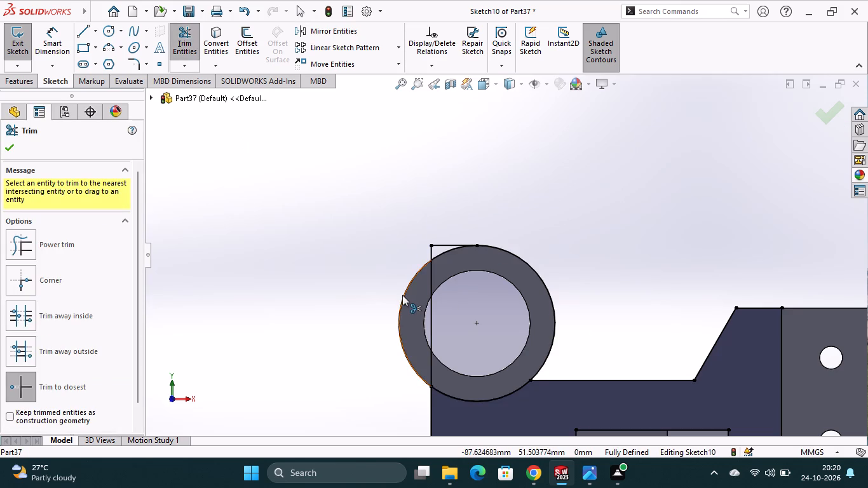
{"action": "left_click", "coordinate": [402, 295]}
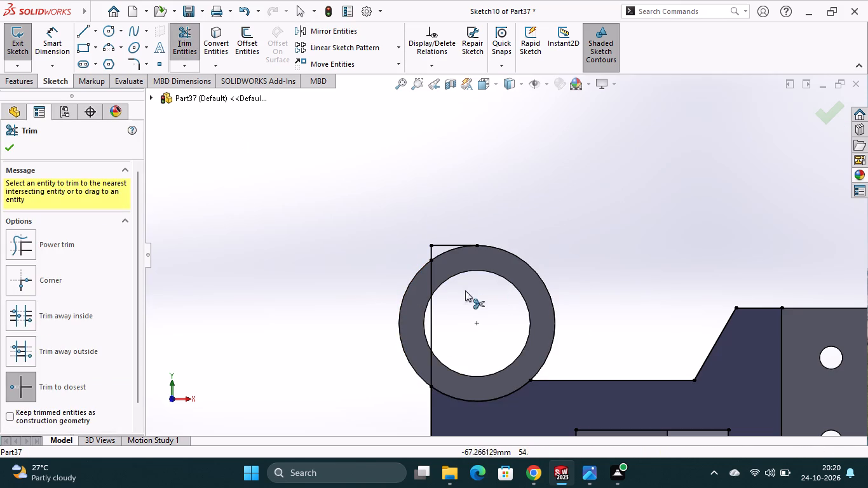
{"action": "left_click", "coordinate": [430, 320]}
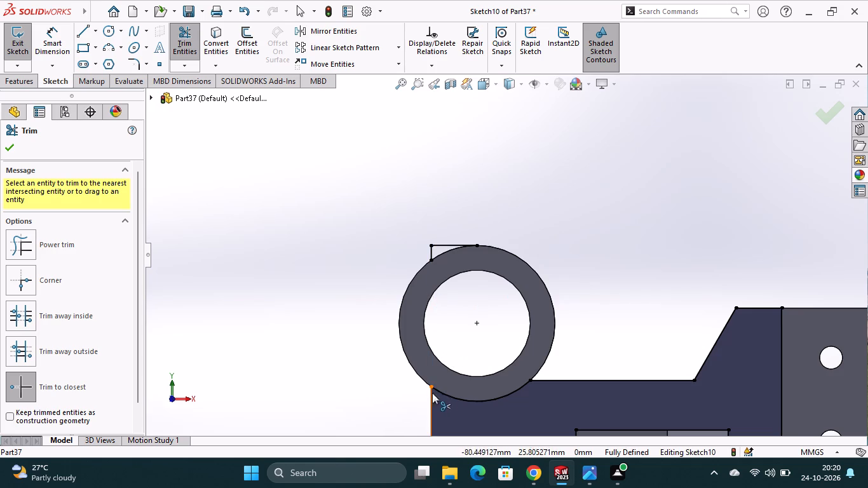
Trim away the remaining converted block outline and ring arcs, keeping only the small corner profile between the tangent line, vertical line and ring.
{"action": "left_click", "coordinate": [472, 400]}
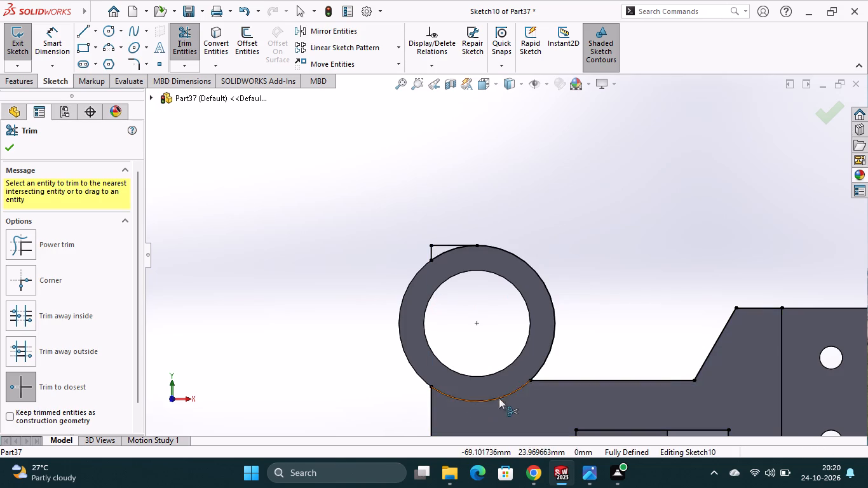
{"action": "left_click", "coordinate": [501, 395]}
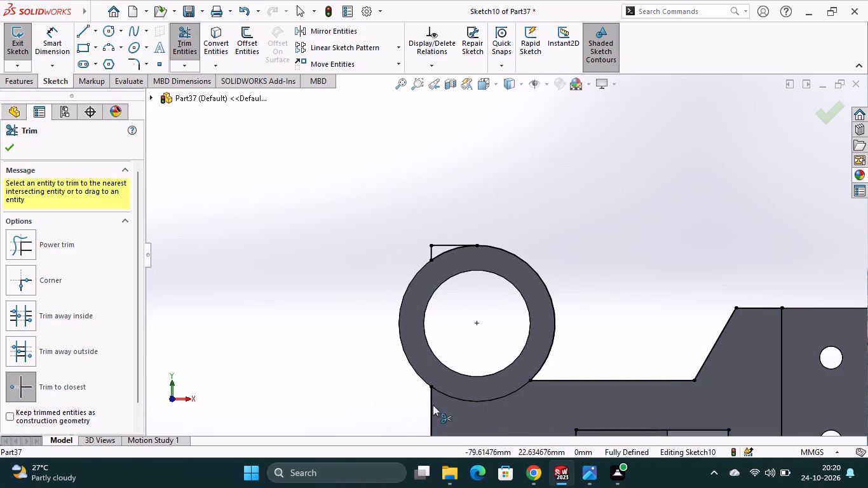
{"action": "left_click", "coordinate": [428, 409]}
{"action": "scroll", "coordinate": [557, 398], "scroll_direction": "up", "scroll_amount": 2}
{"action": "left_click", "coordinate": [516, 417]}
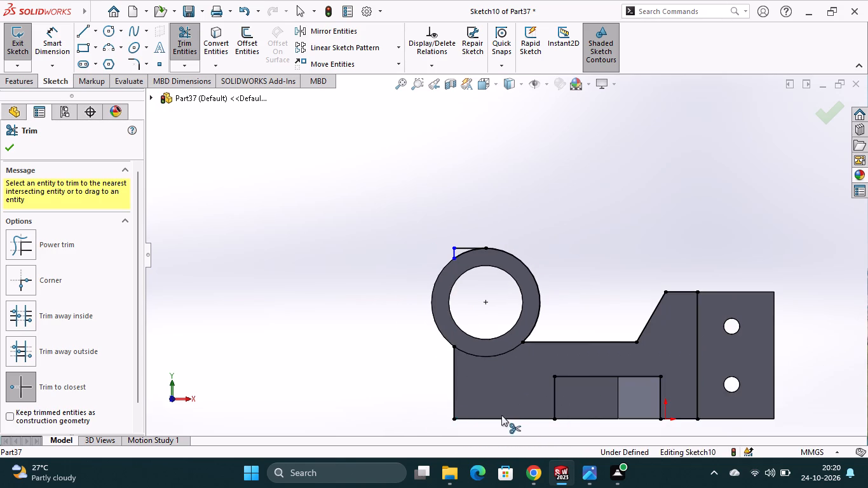
{"action": "left_click", "coordinate": [451, 395]}
{"action": "left_click", "coordinate": [556, 395]}
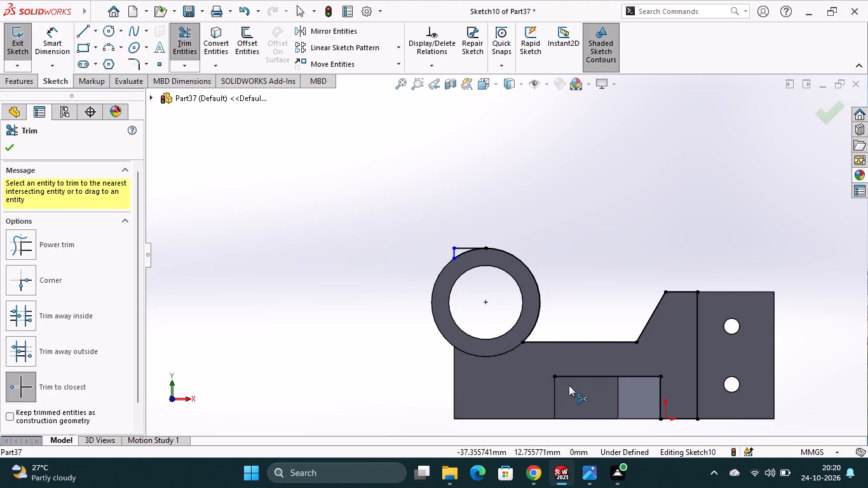
{"action": "left_click", "coordinate": [579, 377]}
{"action": "left_click", "coordinate": [592, 339]}
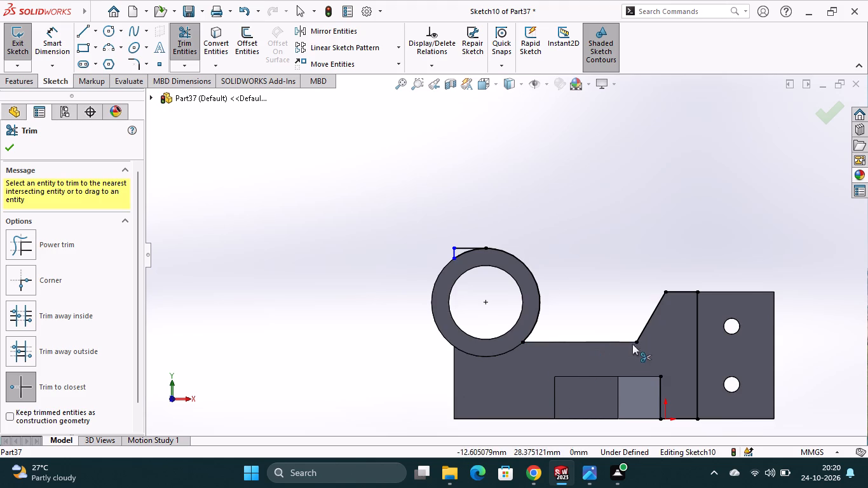
{"action": "left_click", "coordinate": [642, 334]}
{"action": "left_click", "coordinate": [675, 290]}
{"action": "left_click", "coordinate": [699, 312]}
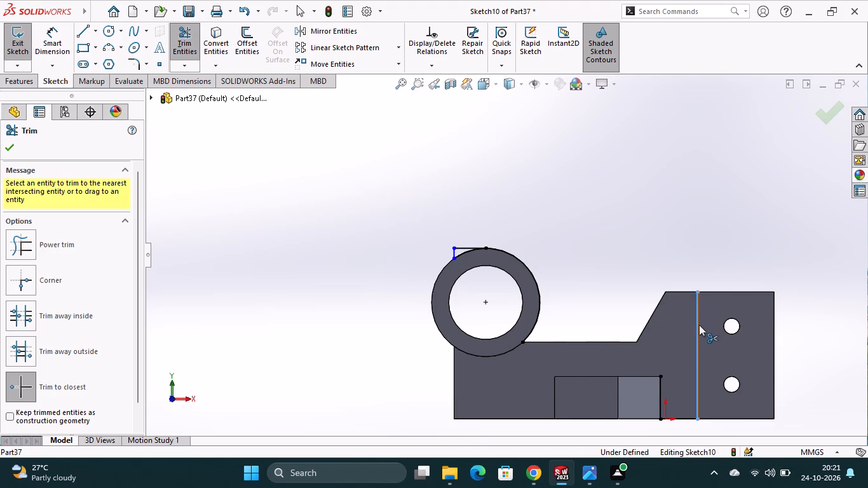
{"action": "left_click", "coordinate": [657, 378]}
{"action": "left_click", "coordinate": [683, 416]}
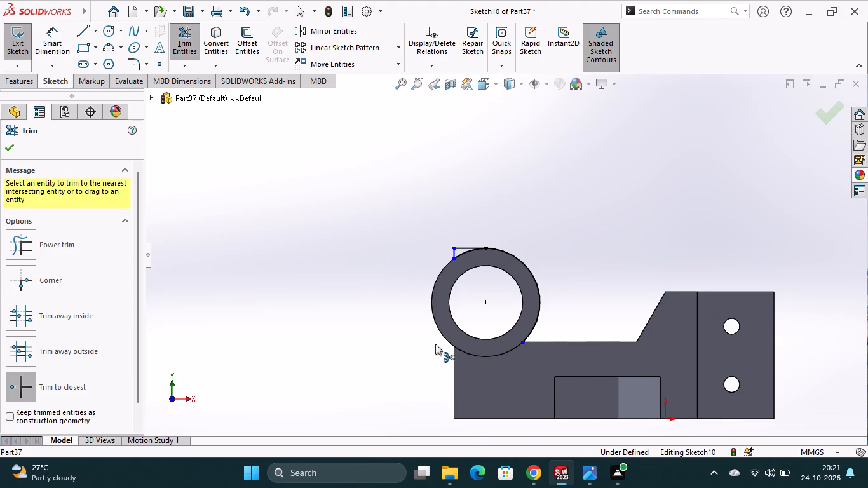
{"action": "left_click", "coordinate": [508, 351]}
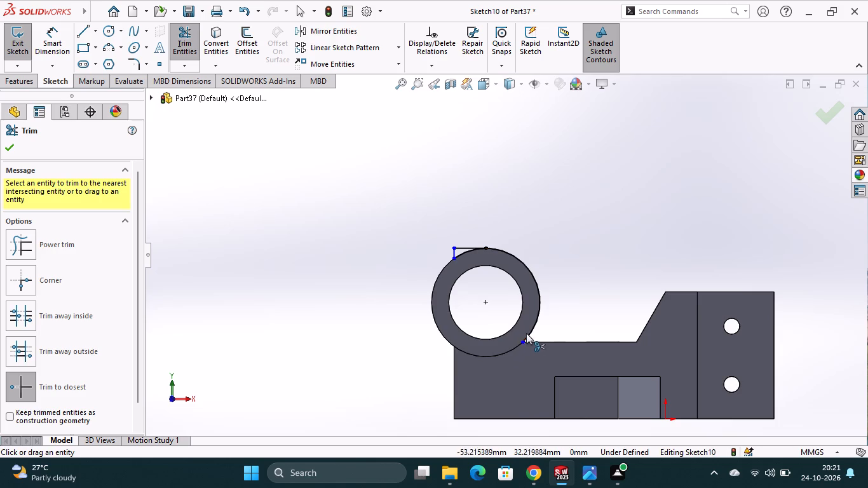
{"action": "left_click", "coordinate": [526, 333]}
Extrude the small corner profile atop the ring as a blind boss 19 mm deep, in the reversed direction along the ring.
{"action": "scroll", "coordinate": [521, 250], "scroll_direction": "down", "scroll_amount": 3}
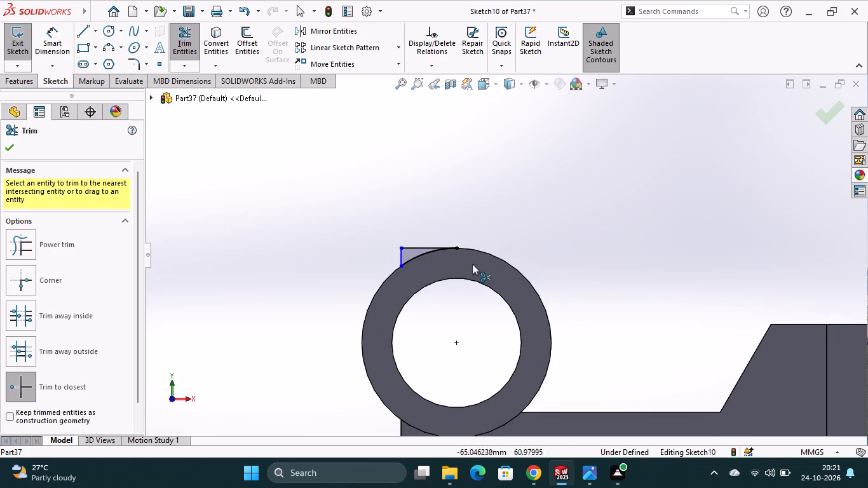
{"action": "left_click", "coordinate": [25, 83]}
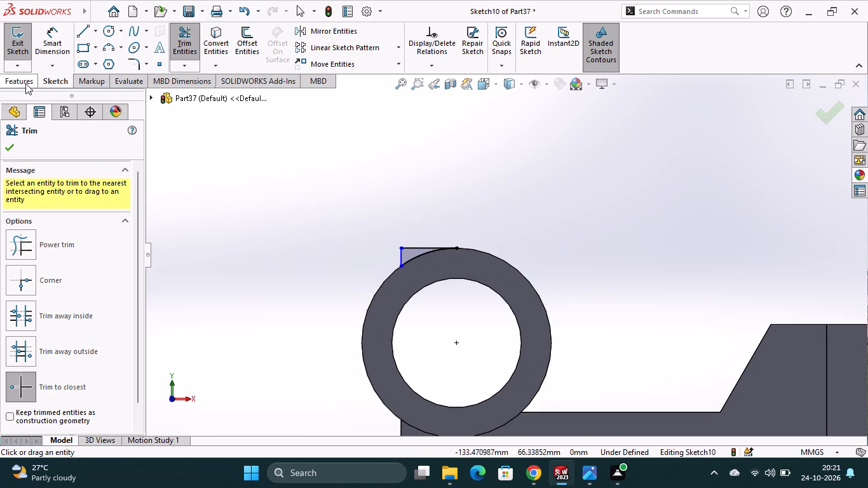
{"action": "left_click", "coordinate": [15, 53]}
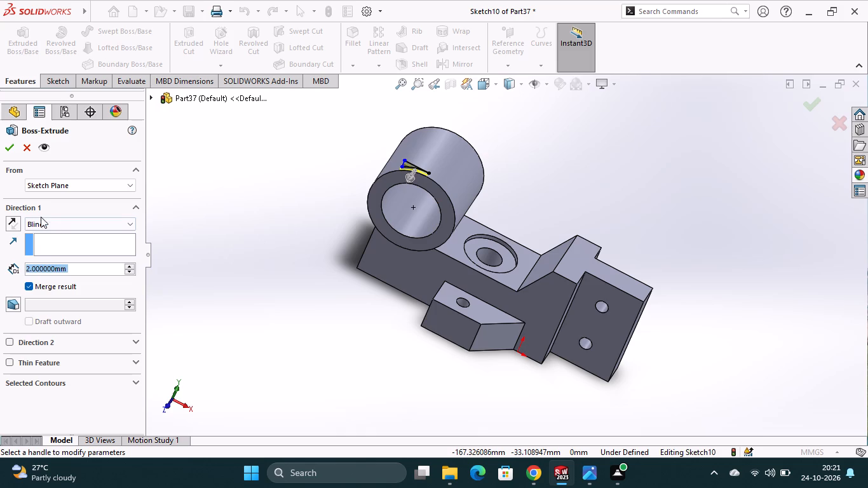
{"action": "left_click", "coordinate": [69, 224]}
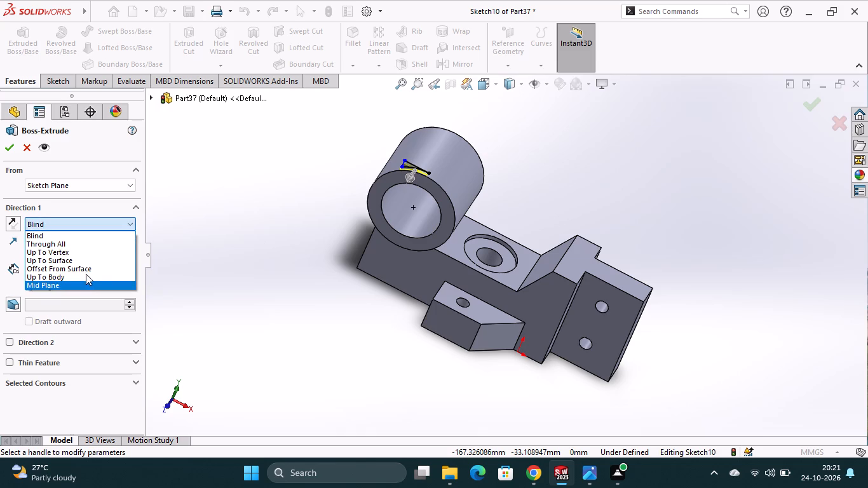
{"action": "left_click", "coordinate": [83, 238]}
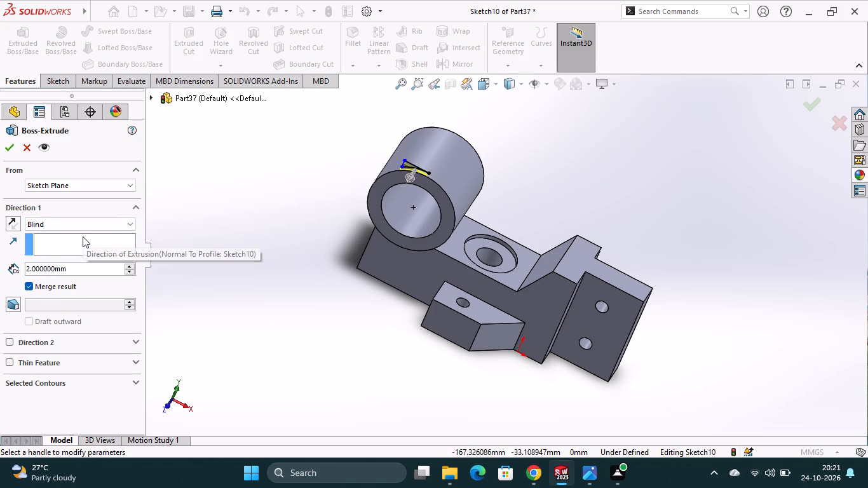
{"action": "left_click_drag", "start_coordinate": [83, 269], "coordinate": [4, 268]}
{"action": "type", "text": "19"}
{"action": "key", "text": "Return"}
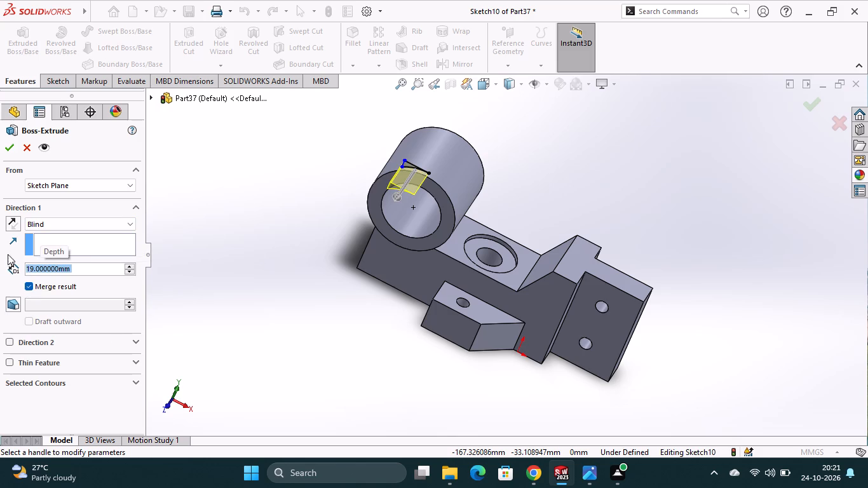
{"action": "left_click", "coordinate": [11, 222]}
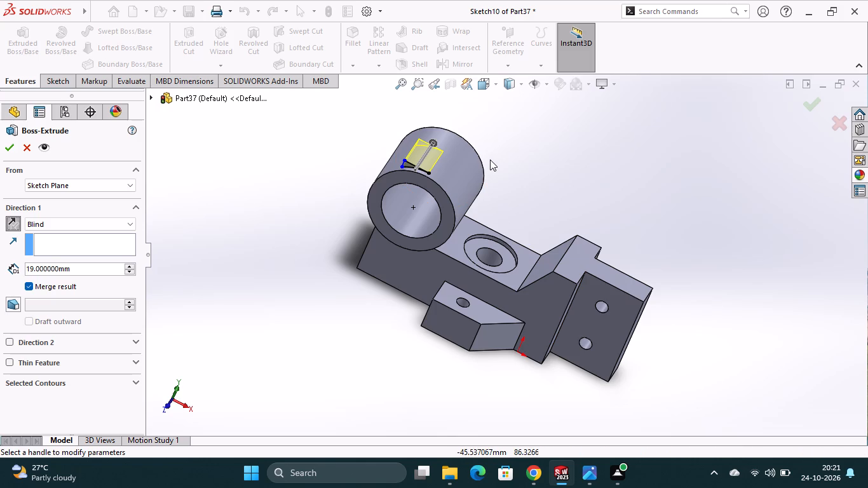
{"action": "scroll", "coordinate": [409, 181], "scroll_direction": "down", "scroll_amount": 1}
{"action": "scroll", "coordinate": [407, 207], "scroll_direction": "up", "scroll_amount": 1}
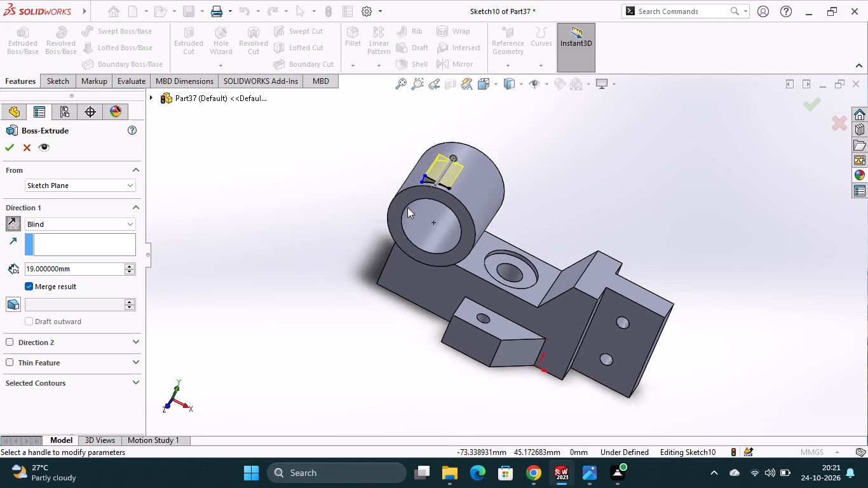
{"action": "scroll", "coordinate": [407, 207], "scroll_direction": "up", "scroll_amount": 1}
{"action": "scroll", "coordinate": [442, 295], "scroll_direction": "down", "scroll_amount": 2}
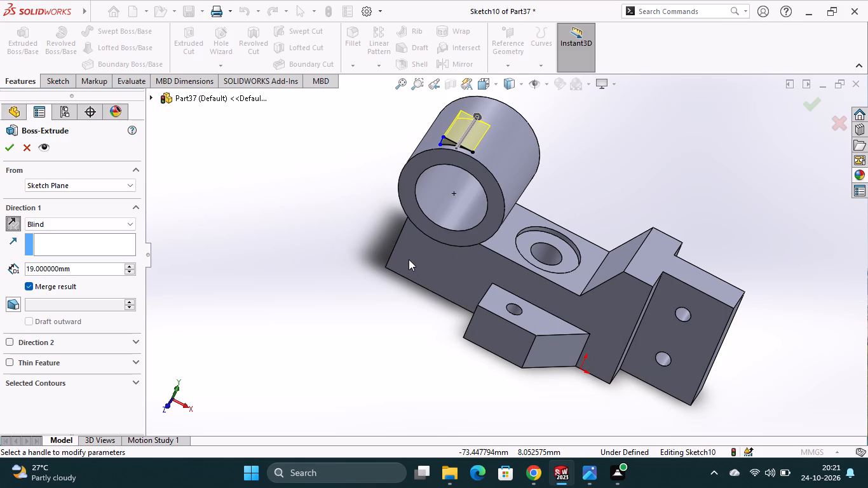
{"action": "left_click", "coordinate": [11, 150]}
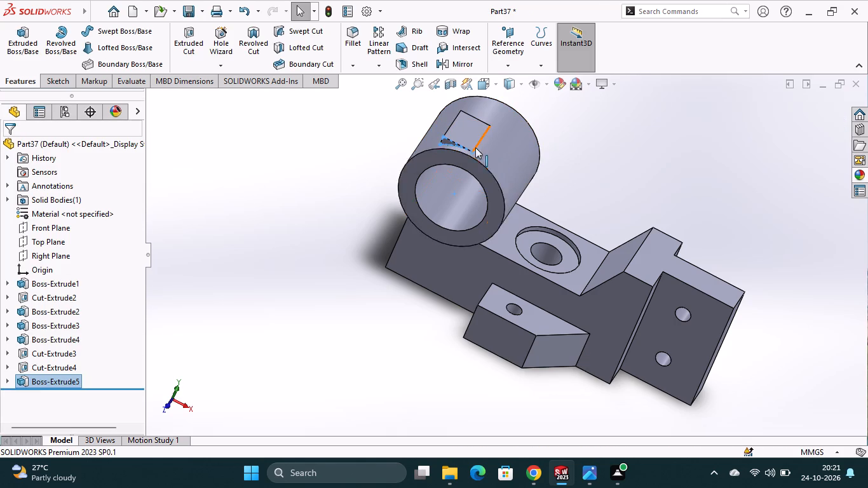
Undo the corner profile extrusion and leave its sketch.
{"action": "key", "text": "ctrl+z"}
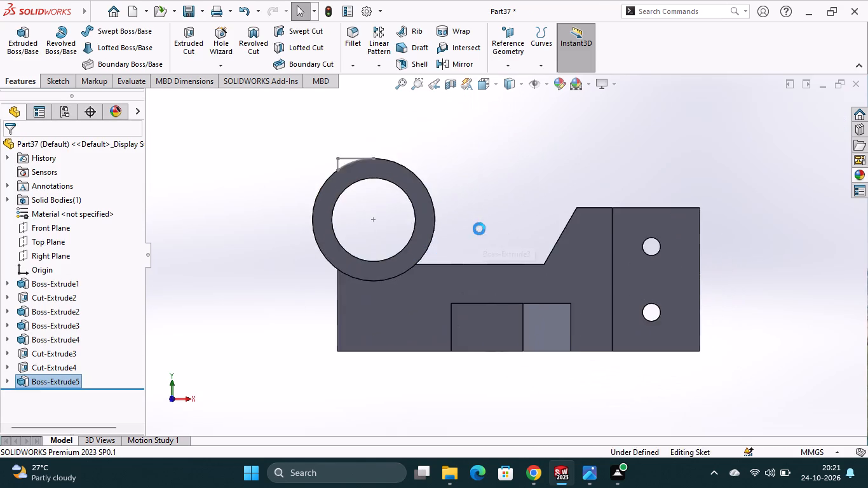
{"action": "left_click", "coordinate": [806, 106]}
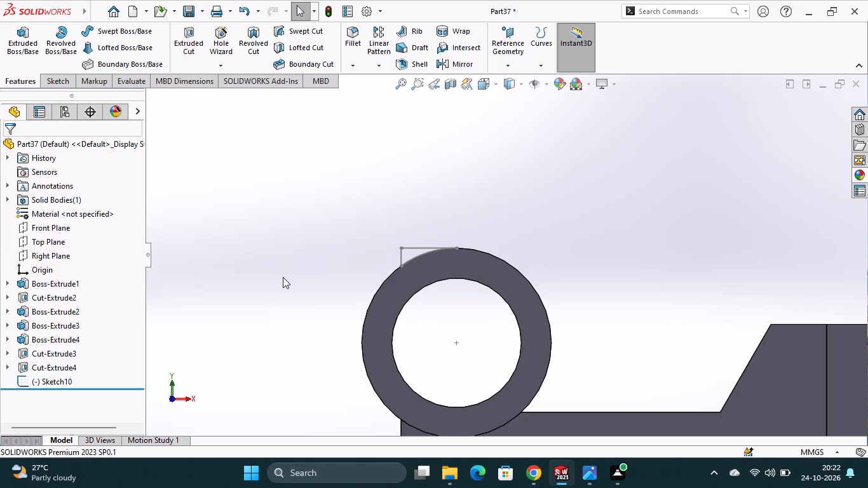
Inspect the early features and open the base extrusion's T-shaped sketch to examine its dimensions, identifying the feature behind the block's front face.
{"action": "scroll", "coordinate": [388, 325], "scroll_direction": "up", "scroll_amount": 3}
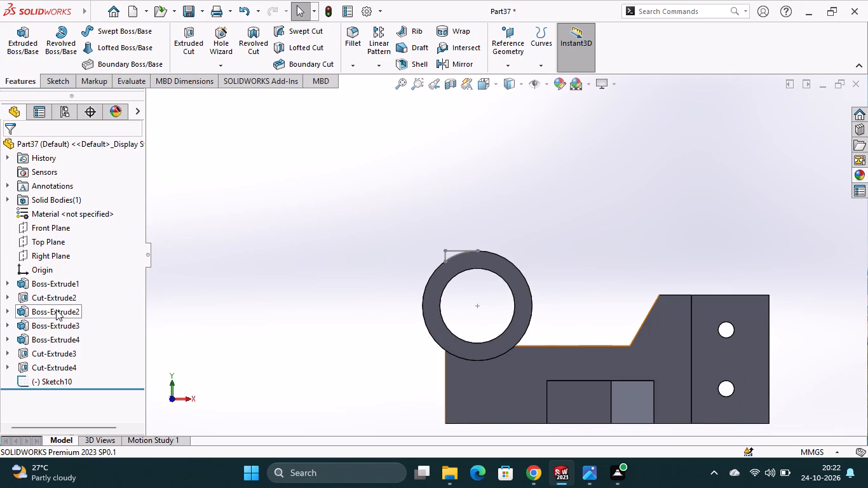
{"action": "left_click", "coordinate": [64, 309]}
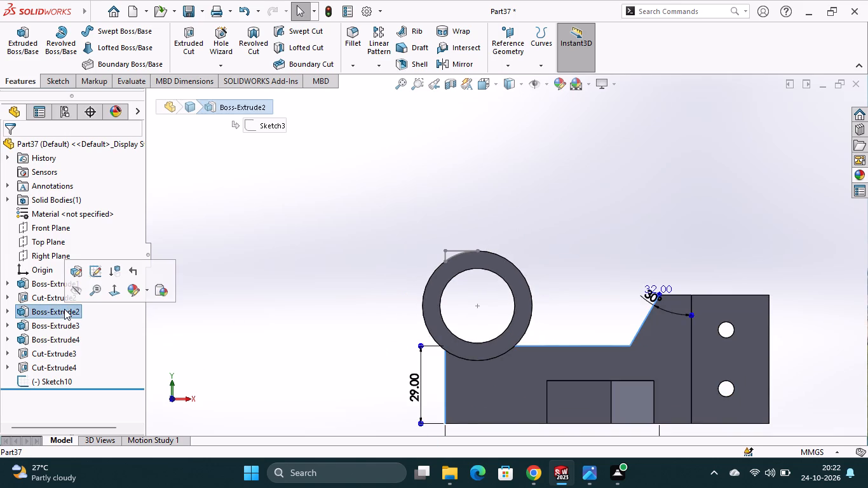
{"action": "left_click", "coordinate": [41, 301]}
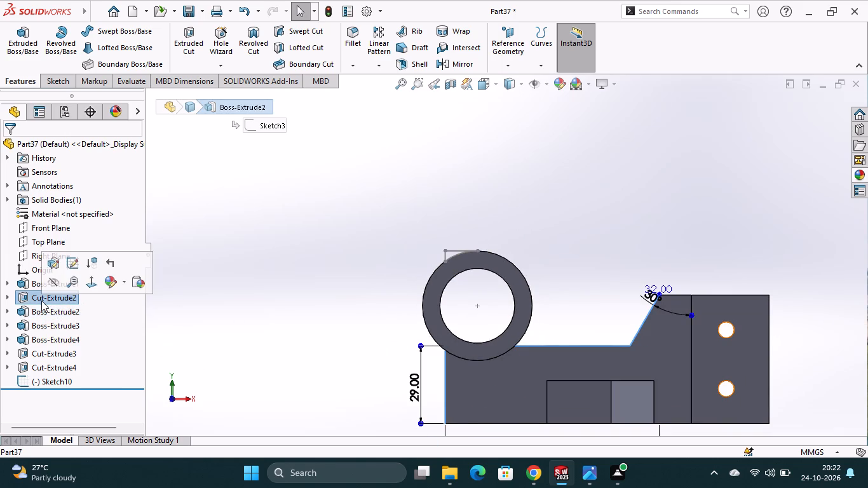
{"action": "left_click", "coordinate": [212, 334]}
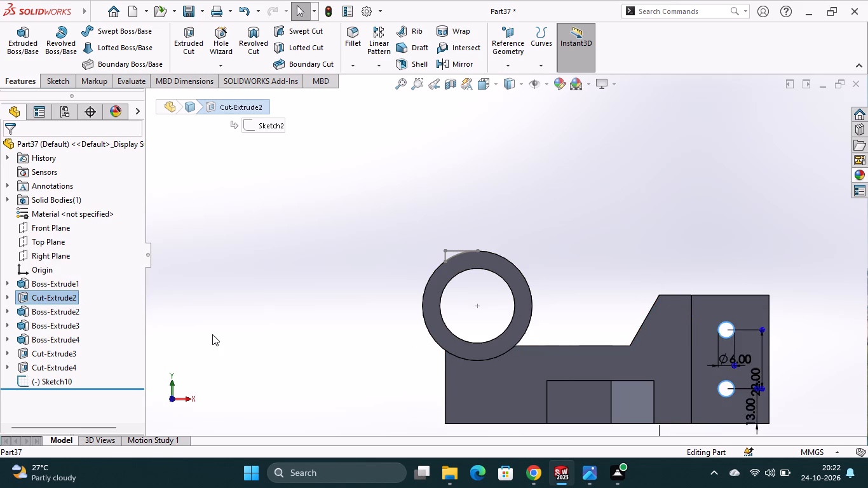
{"action": "left_click", "coordinate": [68, 282]}
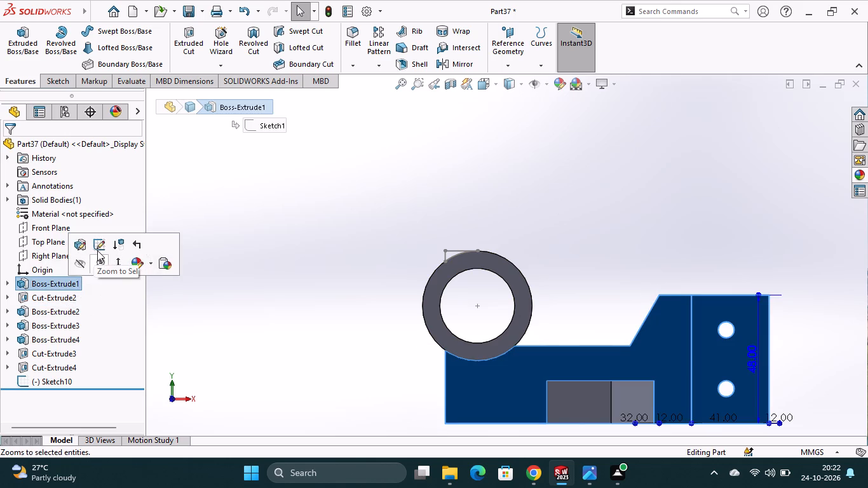
{"action": "left_click", "coordinate": [97, 250]}
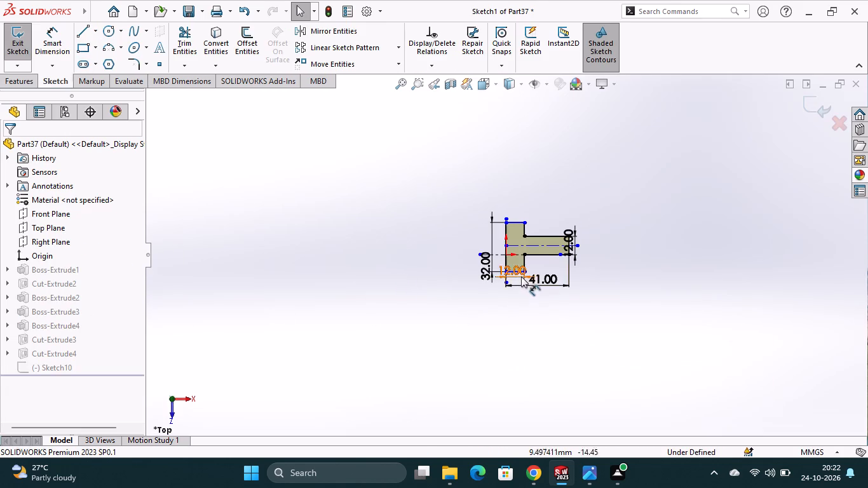
{"action": "scroll", "coordinate": [521, 276], "scroll_direction": "down", "scroll_amount": 4}
{"action": "left_click", "coordinate": [810, 109]}
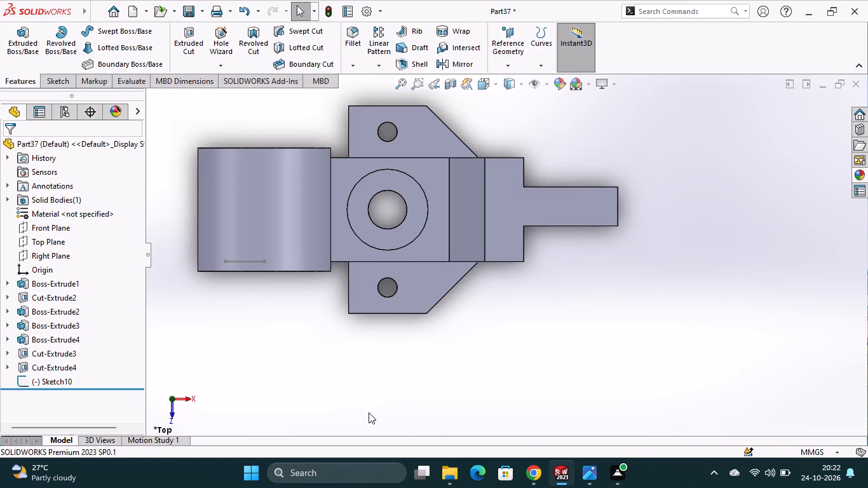
{"action": "middle_click_drag", "start_coordinate": [369, 412], "coordinate": [393, 279]}
{"action": "left_click", "coordinate": [304, 268]}
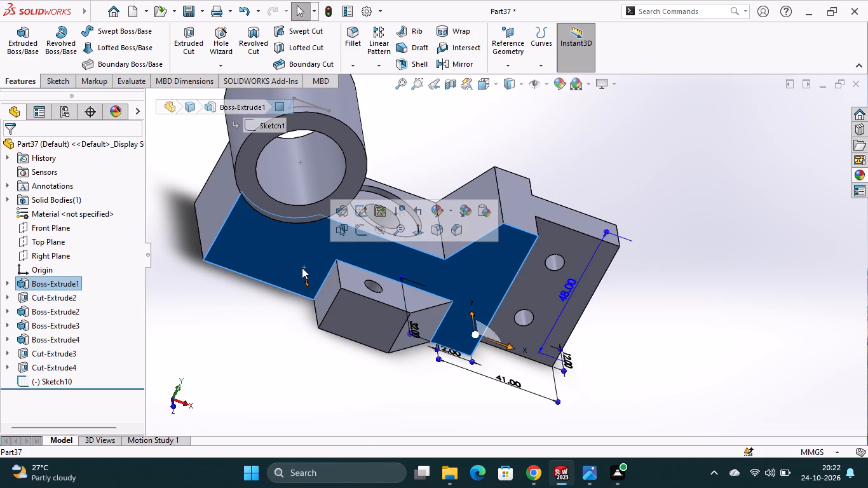
{"action": "right_click", "coordinate": [80, 285]}
{"action": "left_click", "coordinate": [118, 189]}
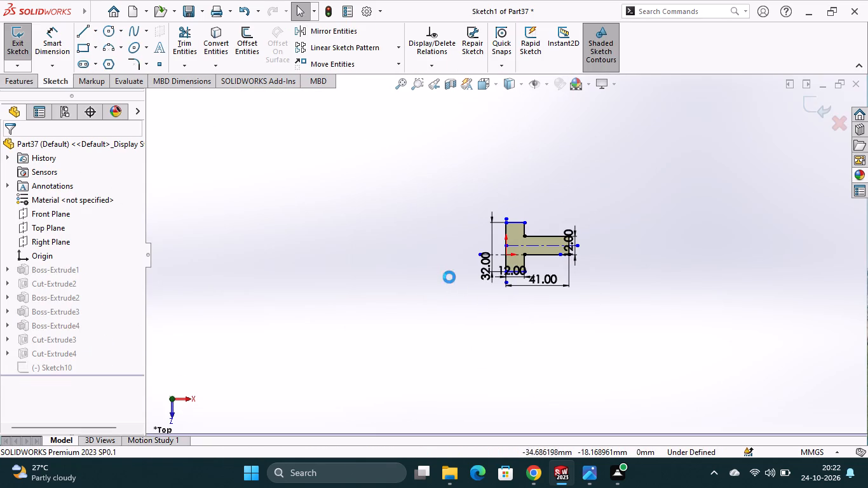
{"action": "scroll", "coordinate": [536, 274], "scroll_direction": "down", "scroll_amount": 4}
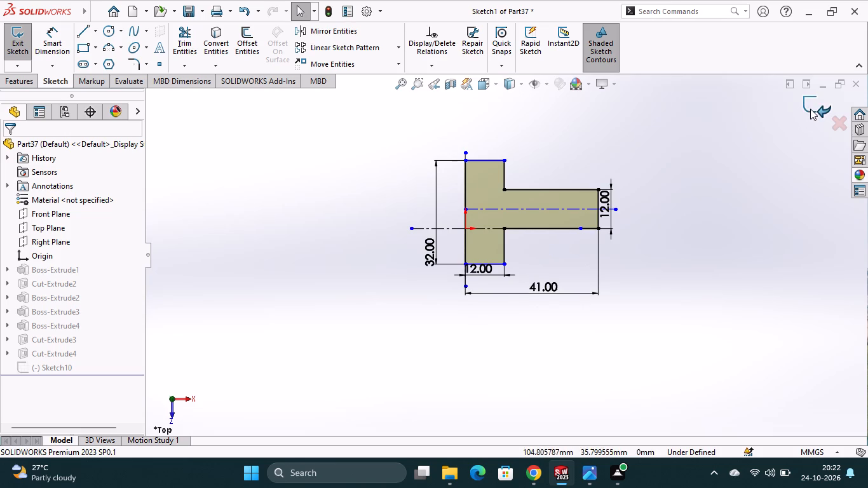
{"action": "left_click", "coordinate": [810, 109]}
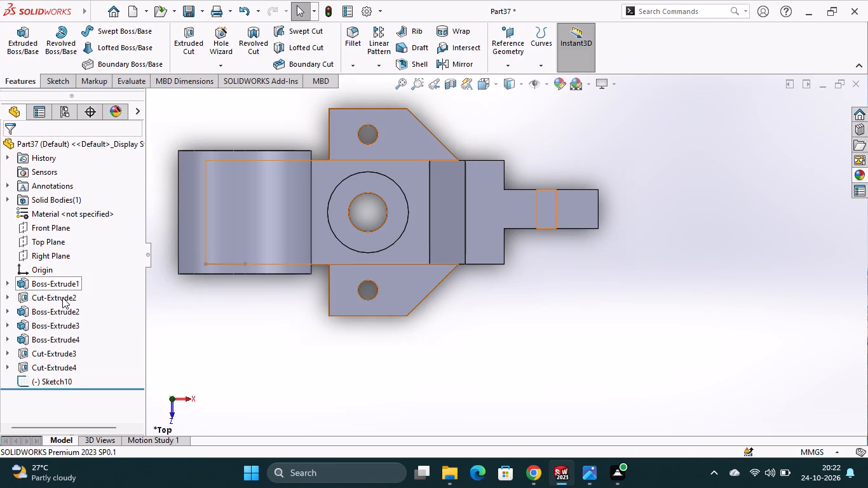
Examine the dimensions in the sketches of the two-hole cut and the ring boss, leaving both unmodified.
{"action": "right_click", "coordinate": [62, 297]}
{"action": "left_click", "coordinate": [97, 184]}
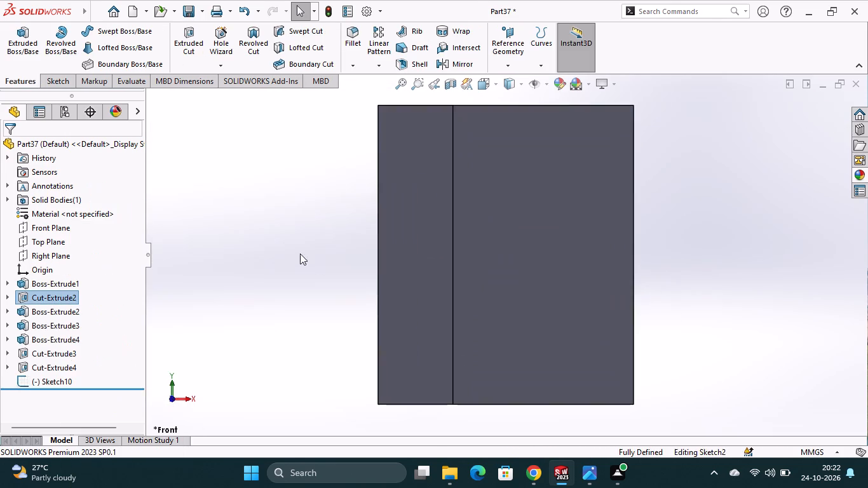
{"action": "scroll", "coordinate": [492, 275], "scroll_direction": "up", "scroll_amount": 3}
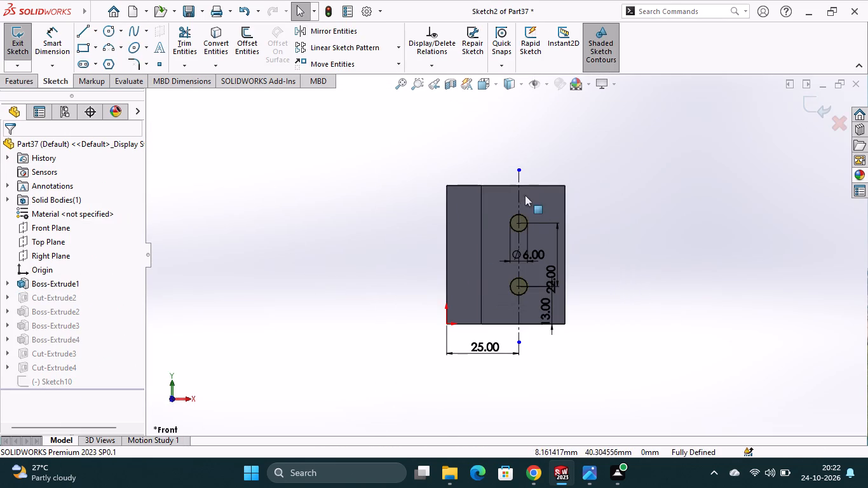
{"action": "left_click", "coordinate": [817, 105]}
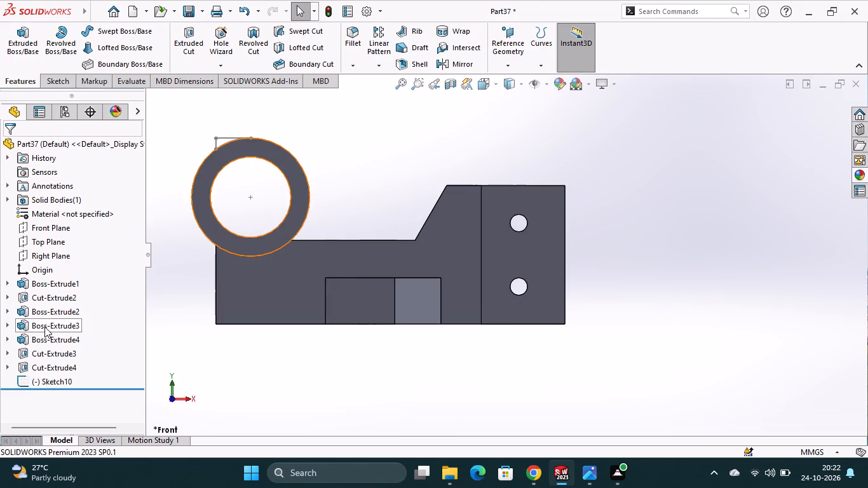
{"action": "left_click", "coordinate": [44, 327]}
{"action": "left_click", "coordinate": [70, 289]}
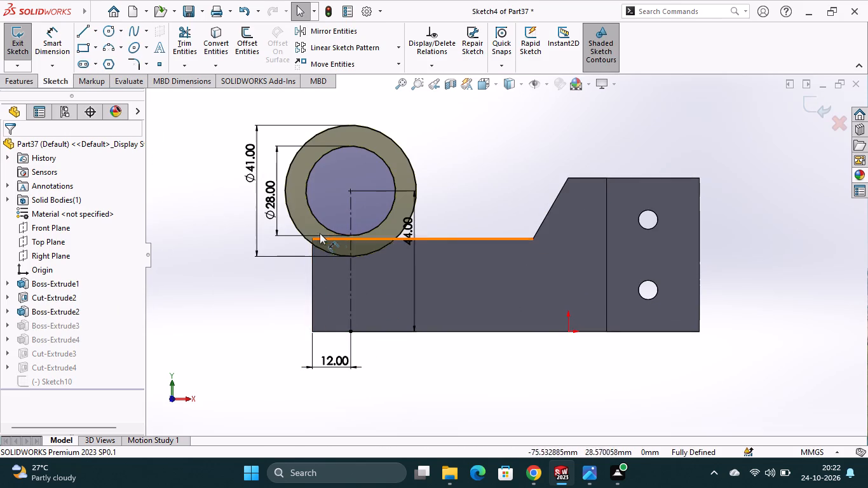
{"action": "left_click", "coordinate": [813, 112]}
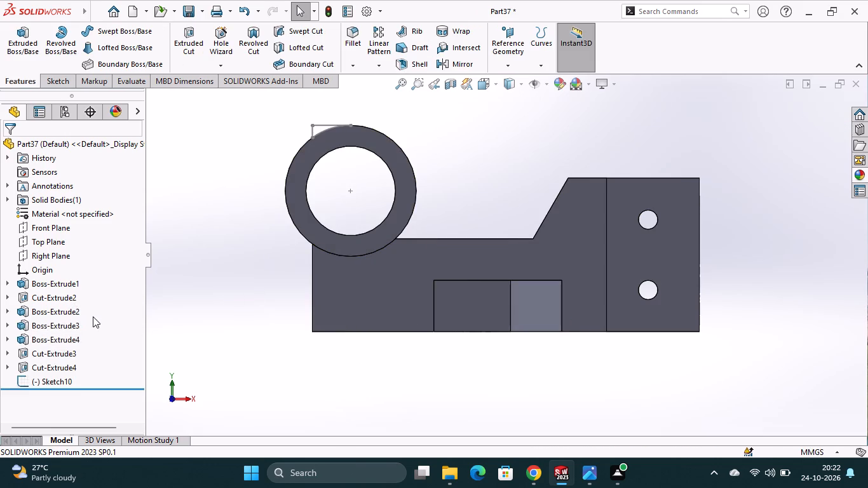
Review the base extrusion's T-shaped sketch dimensions again and inspect the block's front face beneath the ring.
{"action": "scroll", "coordinate": [589, 365], "scroll_direction": "up", "scroll_amount": 1}
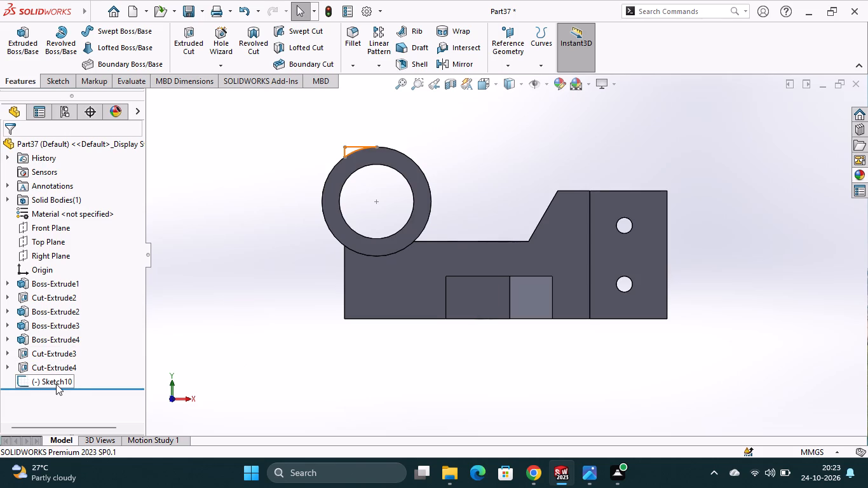
{"action": "left_click", "coordinate": [64, 288]}
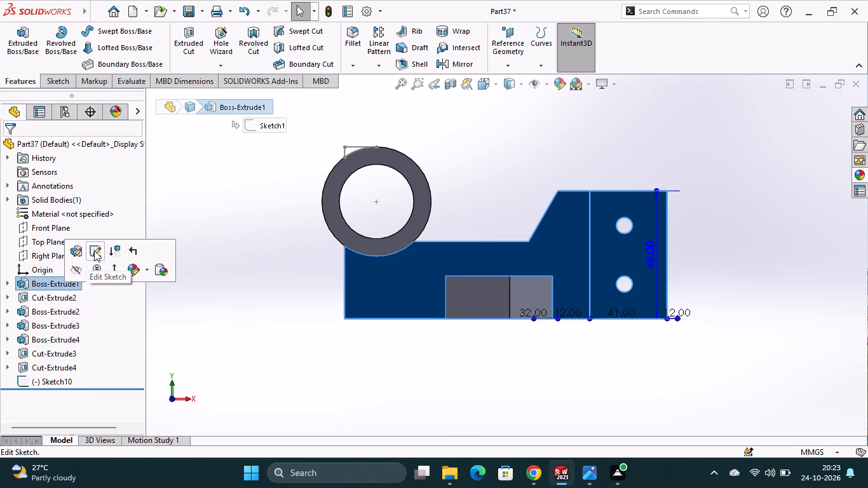
{"action": "left_click", "coordinate": [94, 250]}
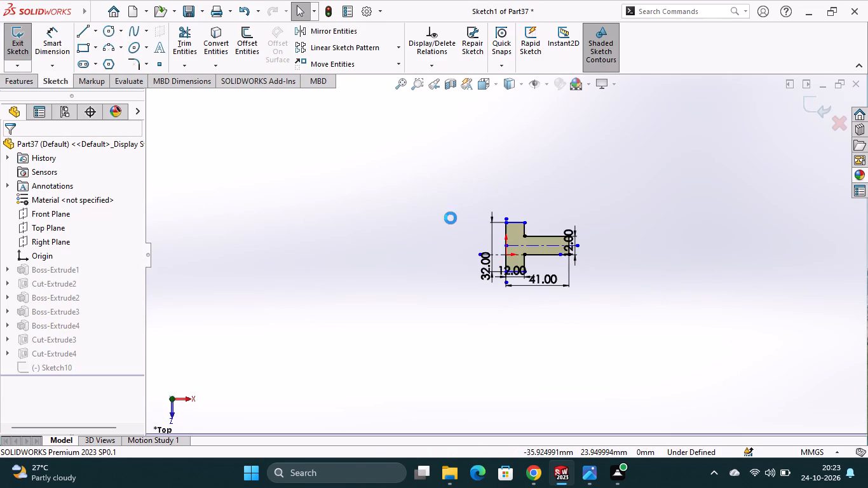
{"action": "scroll", "coordinate": [527, 256], "scroll_direction": "down", "scroll_amount": 7}
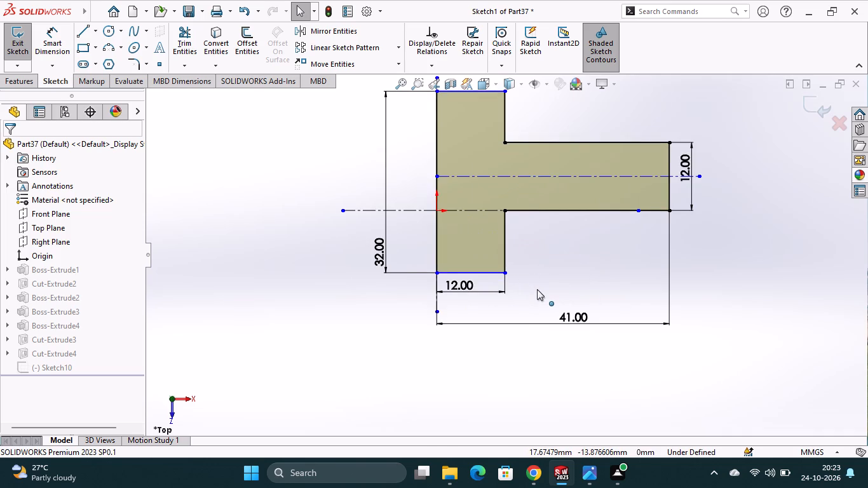
{"action": "scroll", "coordinate": [537, 289], "scroll_direction": "up", "scroll_amount": 1}
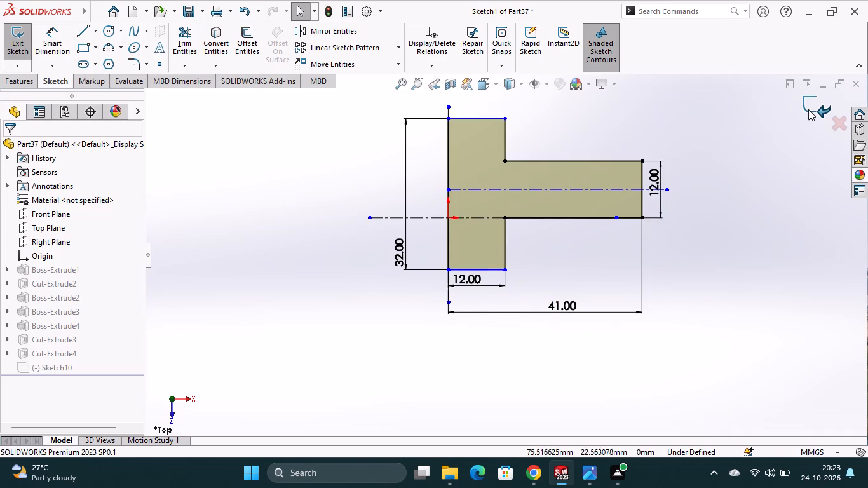
{"action": "left_click", "coordinate": [808, 109]}
{"action": "scroll", "coordinate": [392, 264], "scroll_direction": "up", "scroll_amount": 3}
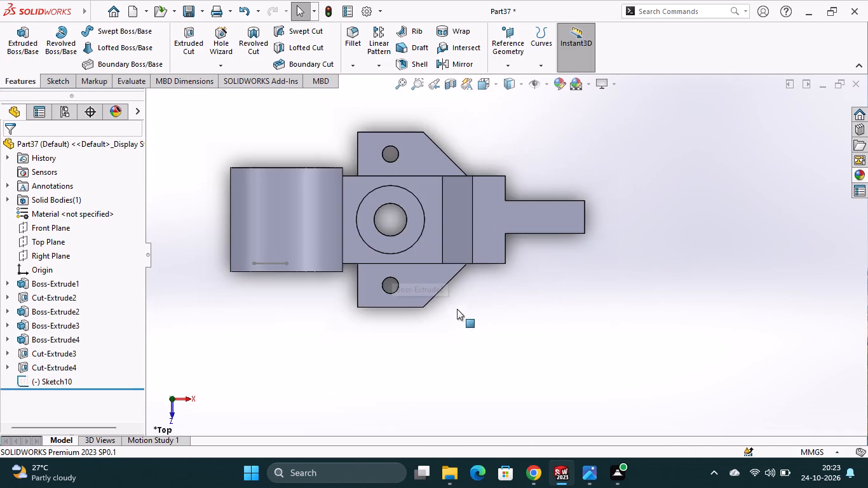
{"action": "middle_click_drag", "start_coordinate": [459, 315], "coordinate": [470, 203]}
{"action": "scroll", "coordinate": [470, 203], "scroll_direction": "up", "scroll_amount": 1}
{"action": "left_click", "coordinate": [338, 271]}
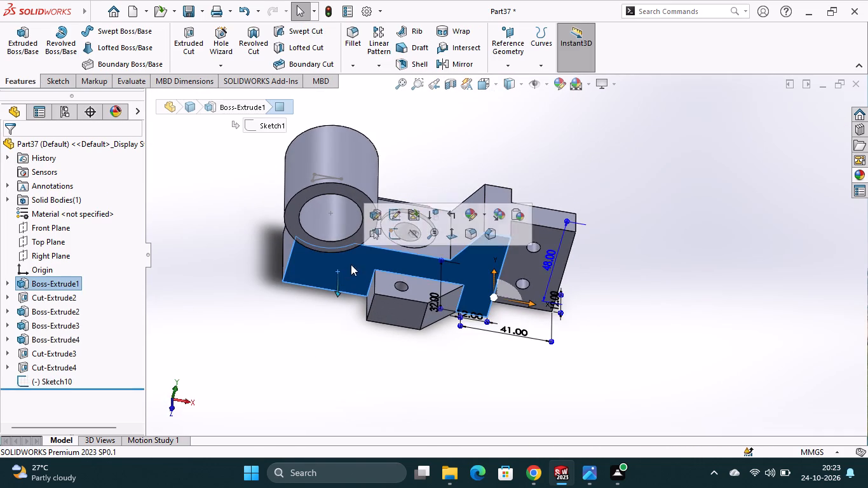
Review the base extrusion's T-shaped sketch once more and inspect the block's front face beneath the ring.
{"action": "left_click", "coordinate": [394, 217]}
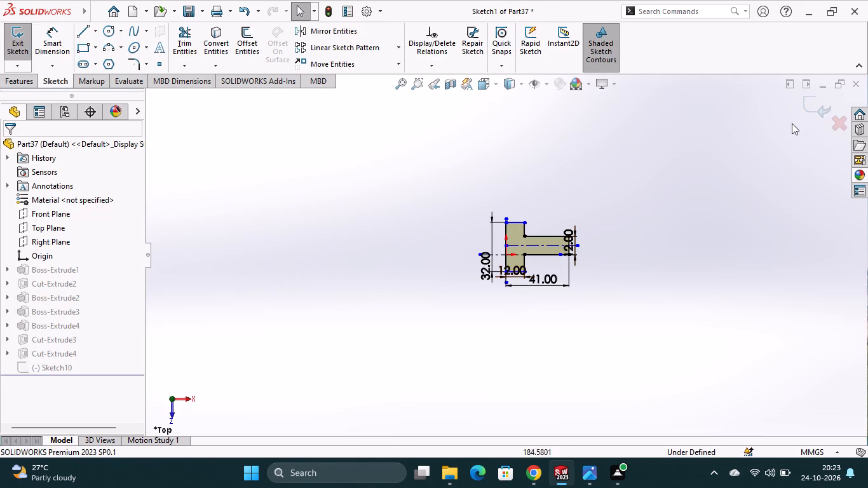
{"action": "left_click", "coordinate": [808, 112]}
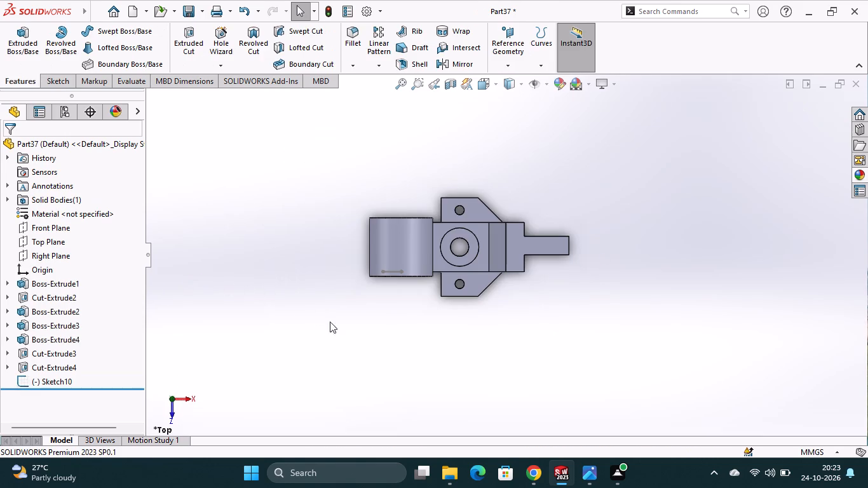
{"action": "middle_click_drag", "start_coordinate": [441, 353], "coordinate": [444, 239]}
{"action": "scroll", "coordinate": [444, 239], "scroll_direction": "up", "scroll_amount": 1}
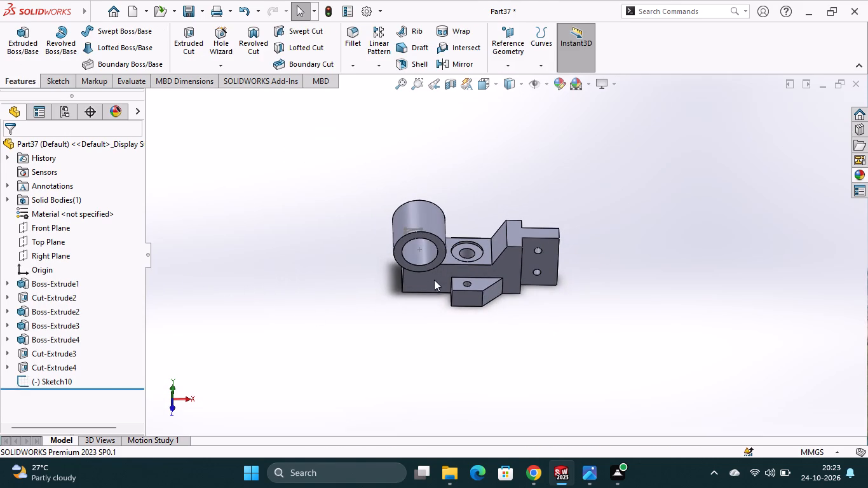
{"action": "left_click", "coordinate": [447, 277]}
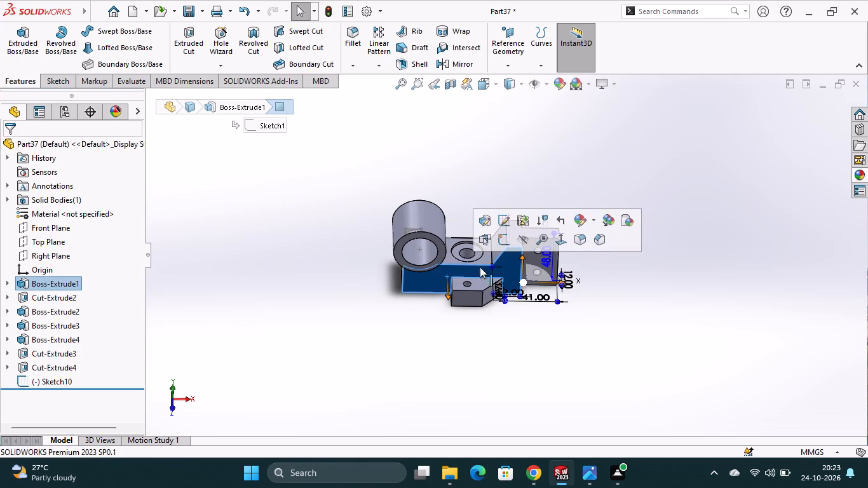
{"action": "left_click", "coordinate": [374, 343]}
{"action": "middle_click_drag", "start_coordinate": [398, 354], "coordinate": [451, 363]}
Edit the sketch of the arm block under the ring and set its overall bottom length to 90 mm.
{"action": "left_click", "coordinate": [424, 273]}
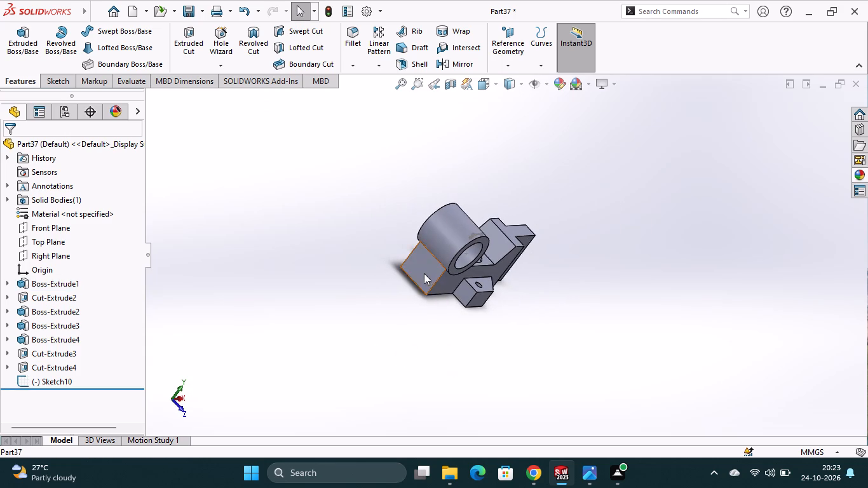
{"action": "left_click", "coordinate": [478, 221]}
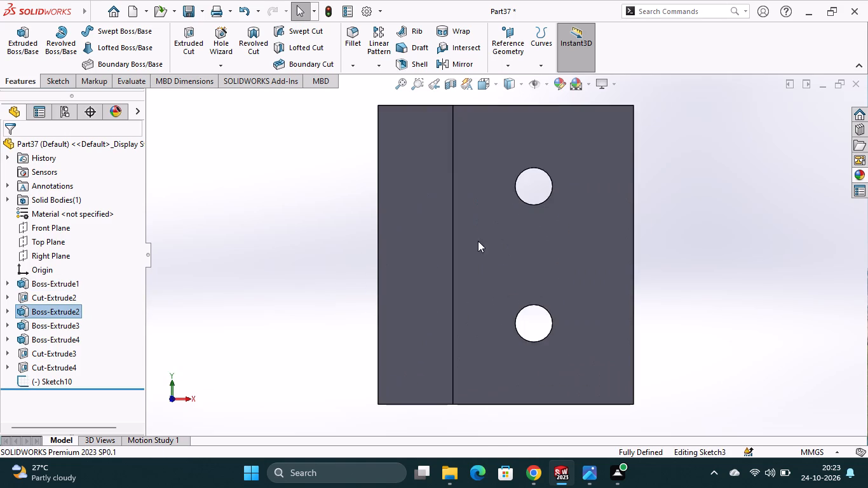
{"action": "scroll", "coordinate": [477, 281], "scroll_direction": "up", "scroll_amount": 2}
{"action": "scroll", "coordinate": [400, 301], "scroll_direction": "up", "scroll_amount": 1}
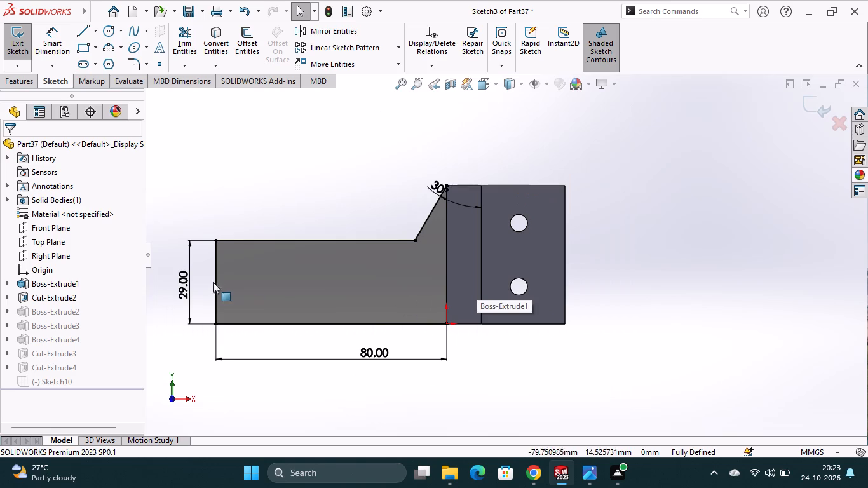
{"action": "scroll", "coordinate": [205, 291], "scroll_direction": "down", "scroll_amount": 2}
{"action": "double_click", "coordinate": [482, 376]}
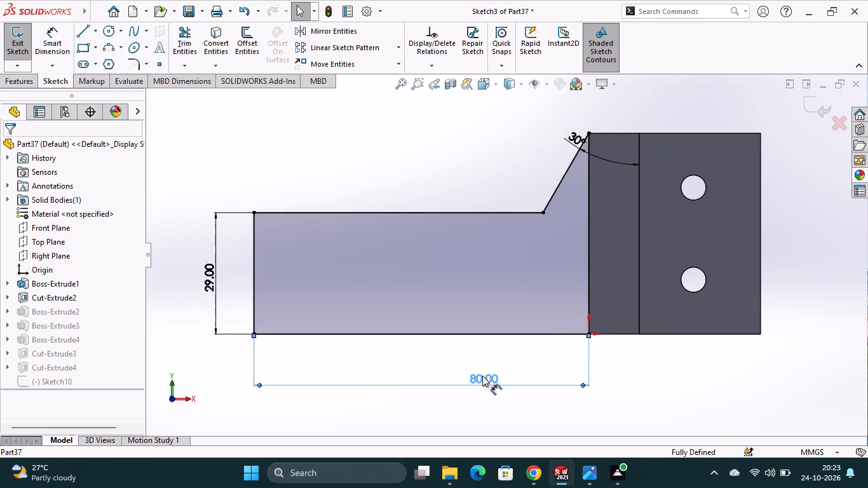
{"action": "type", "text": "90"}
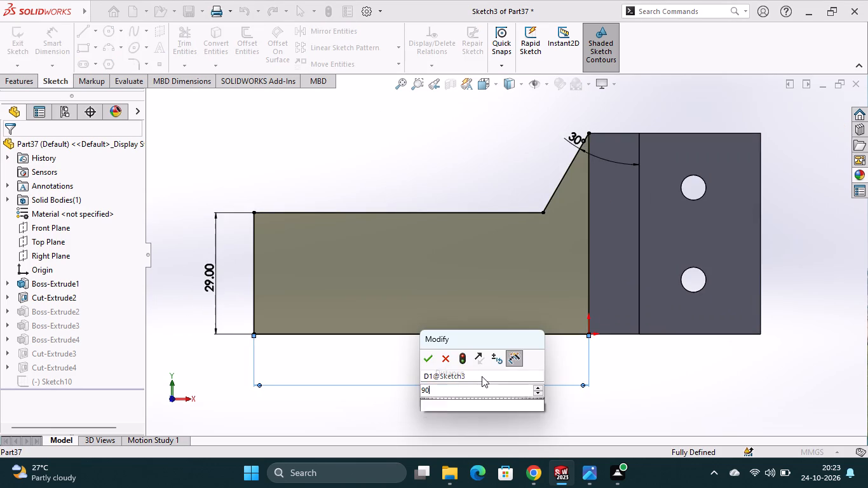
{"action": "key", "text": "Return"}
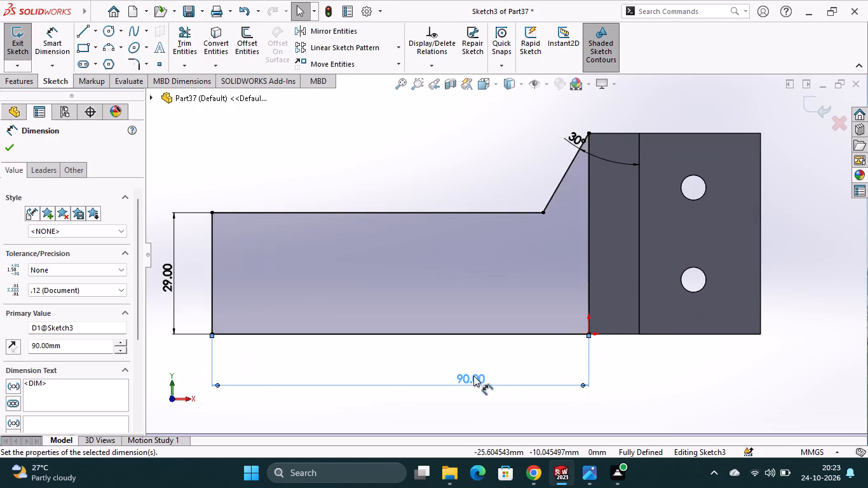
{"action": "scroll", "coordinate": [447, 313], "scroll_direction": "up", "scroll_amount": 1}
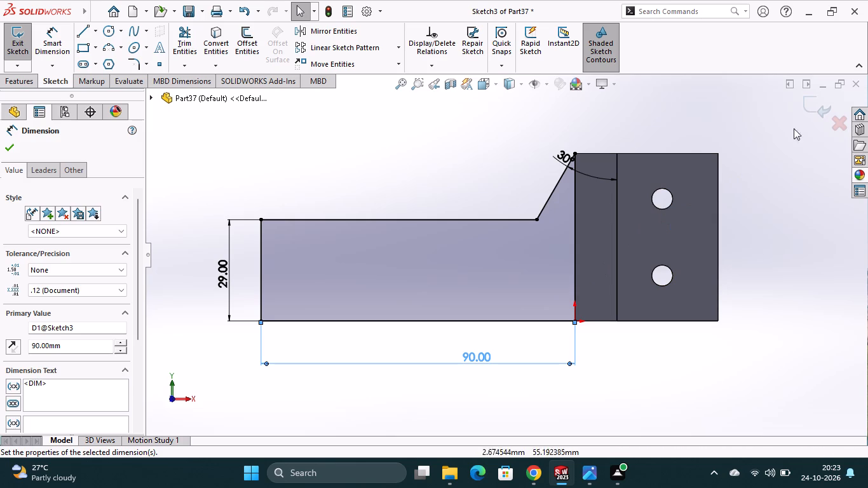
{"action": "left_click", "coordinate": [811, 112]}
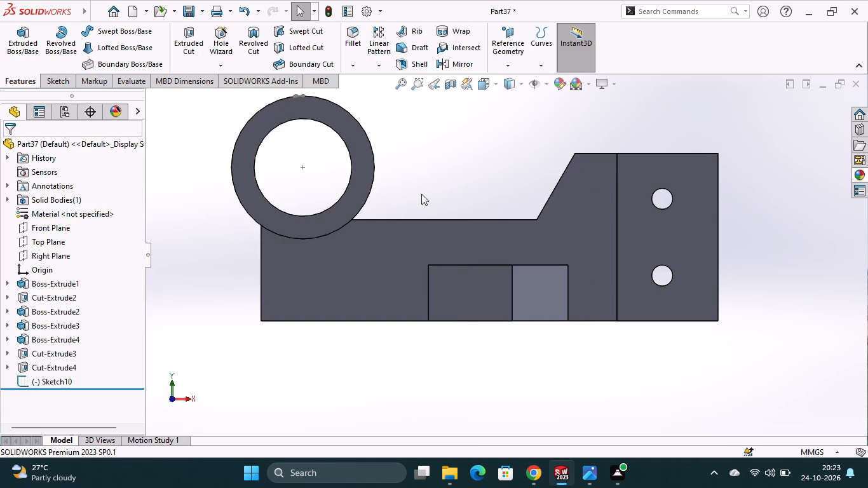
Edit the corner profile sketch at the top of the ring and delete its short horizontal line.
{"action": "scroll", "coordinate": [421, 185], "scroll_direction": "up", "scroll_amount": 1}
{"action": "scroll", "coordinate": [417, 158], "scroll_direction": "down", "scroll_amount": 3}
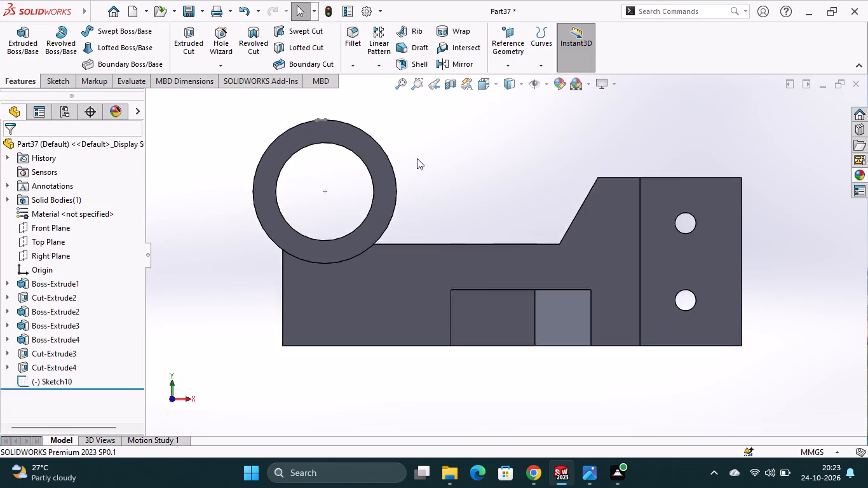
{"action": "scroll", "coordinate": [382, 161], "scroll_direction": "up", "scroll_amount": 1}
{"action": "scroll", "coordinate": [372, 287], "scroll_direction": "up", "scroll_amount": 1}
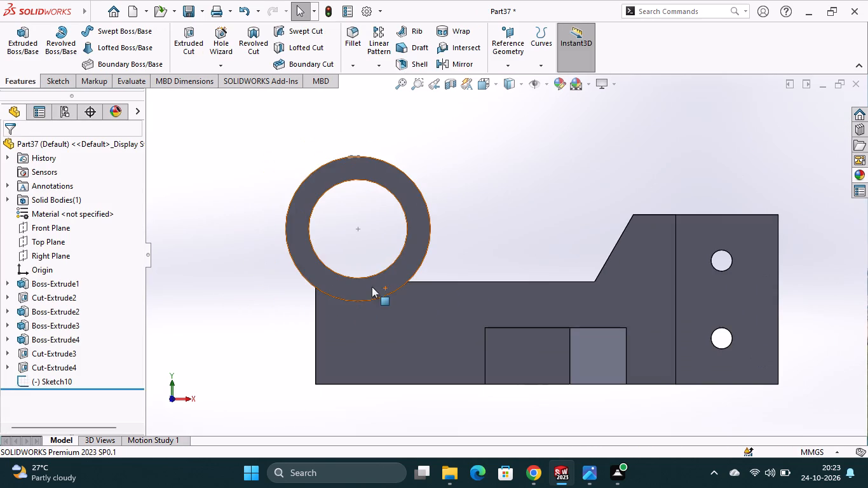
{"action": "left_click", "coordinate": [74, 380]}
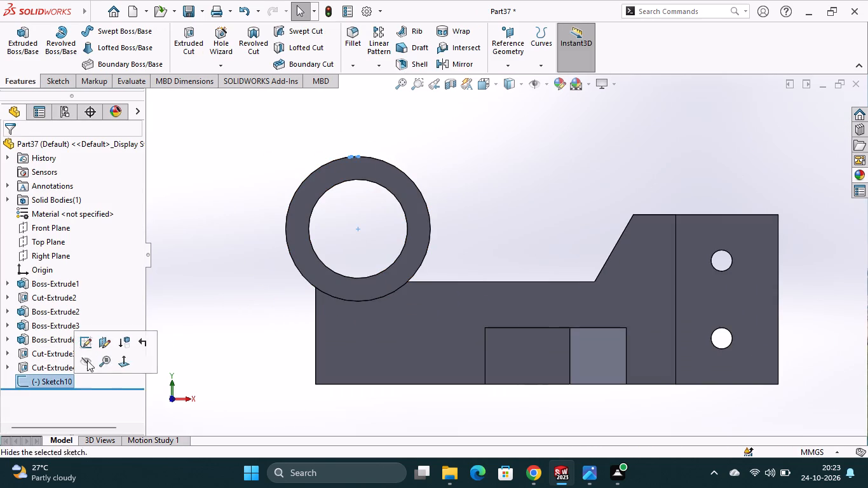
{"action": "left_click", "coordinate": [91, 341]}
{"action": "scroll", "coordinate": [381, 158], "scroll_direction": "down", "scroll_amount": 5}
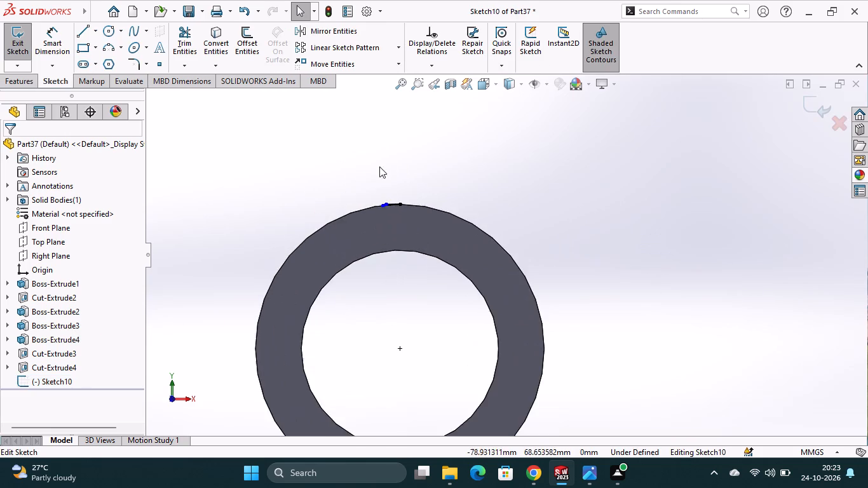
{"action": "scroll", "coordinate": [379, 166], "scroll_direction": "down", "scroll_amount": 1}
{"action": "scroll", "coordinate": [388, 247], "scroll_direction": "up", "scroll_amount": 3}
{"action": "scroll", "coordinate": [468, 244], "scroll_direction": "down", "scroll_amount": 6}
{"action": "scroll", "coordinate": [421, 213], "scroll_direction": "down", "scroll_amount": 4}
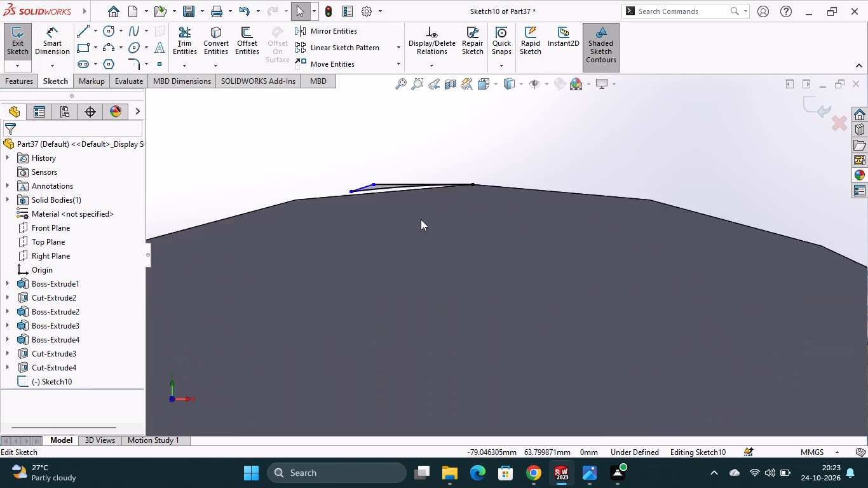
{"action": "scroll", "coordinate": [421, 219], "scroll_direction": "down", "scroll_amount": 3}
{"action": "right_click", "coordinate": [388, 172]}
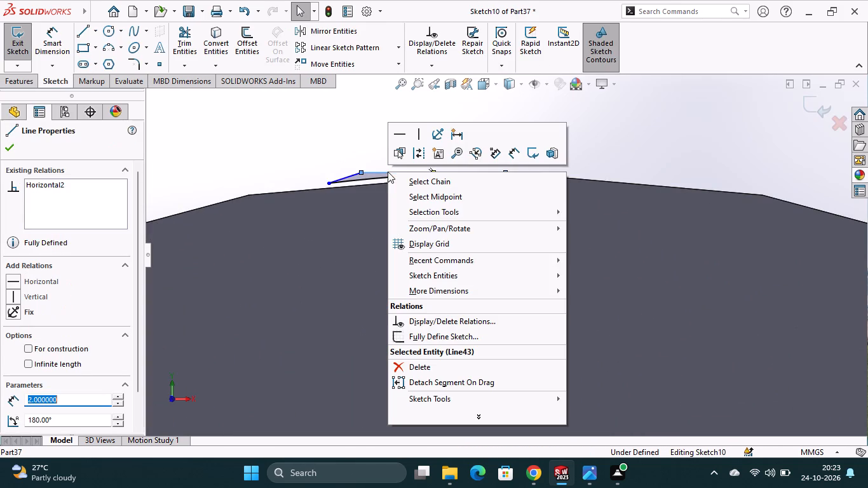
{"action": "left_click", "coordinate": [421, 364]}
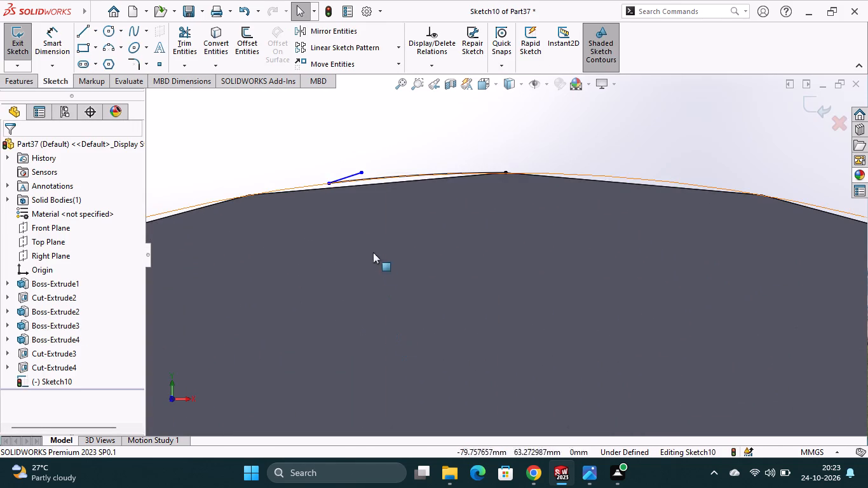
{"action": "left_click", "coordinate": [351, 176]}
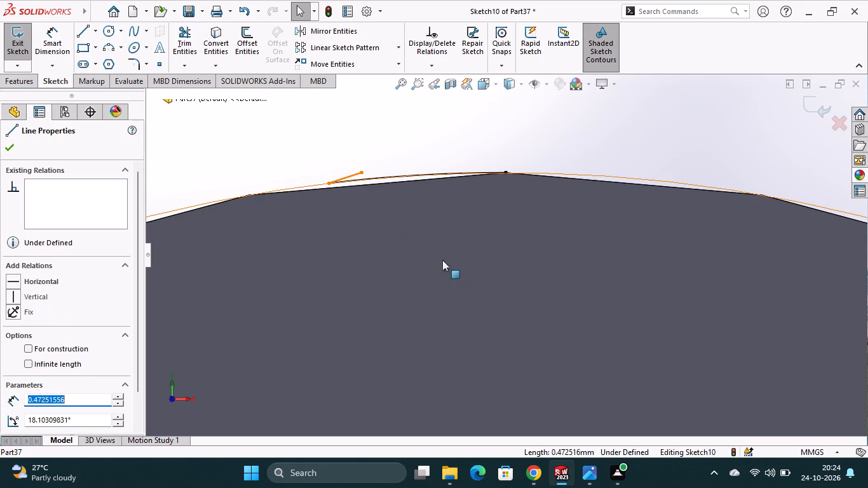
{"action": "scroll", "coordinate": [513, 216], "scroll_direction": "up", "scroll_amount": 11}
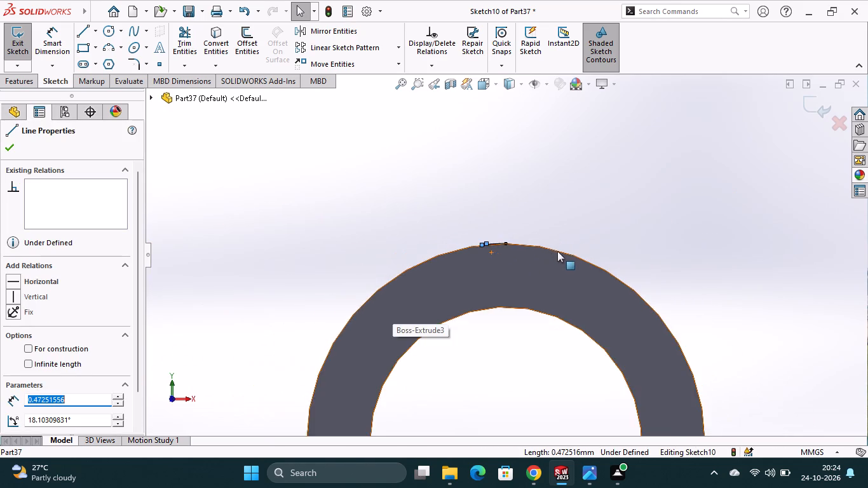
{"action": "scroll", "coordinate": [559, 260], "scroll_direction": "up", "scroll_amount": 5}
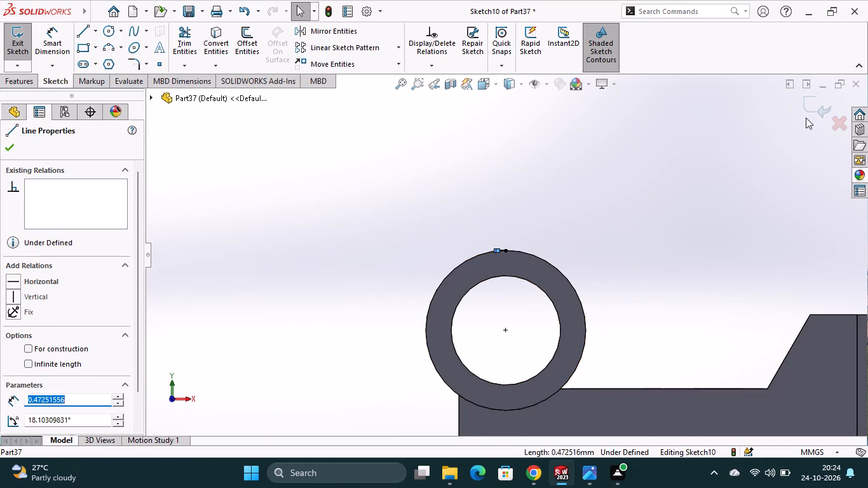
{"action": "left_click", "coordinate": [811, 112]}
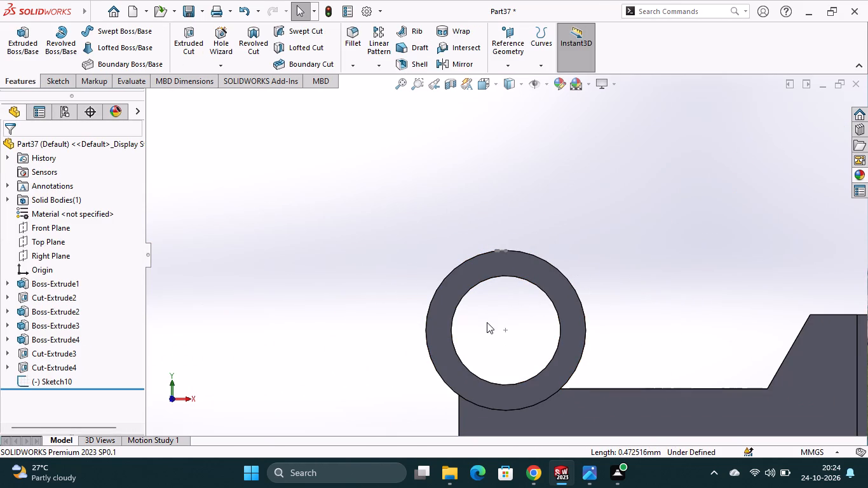
Delete the leftover corner profile sketch, Sketch10, from the part.
{"action": "right_click", "coordinate": [60, 384]}
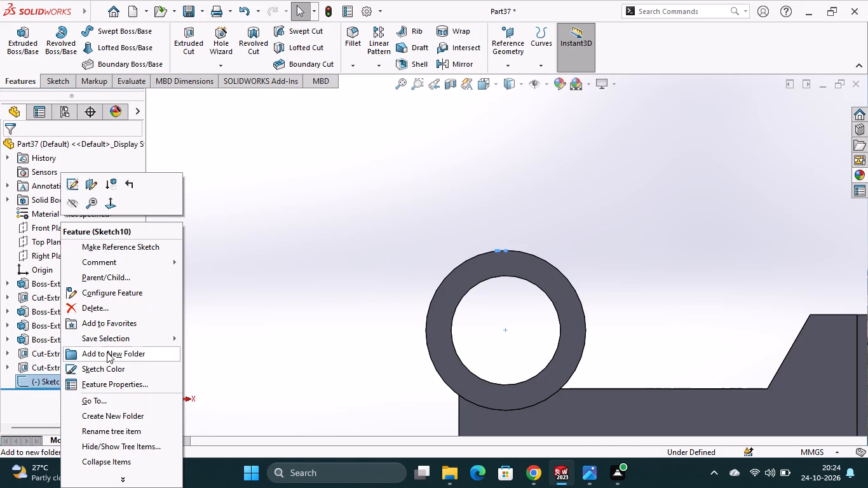
{"action": "left_click", "coordinate": [112, 311]}
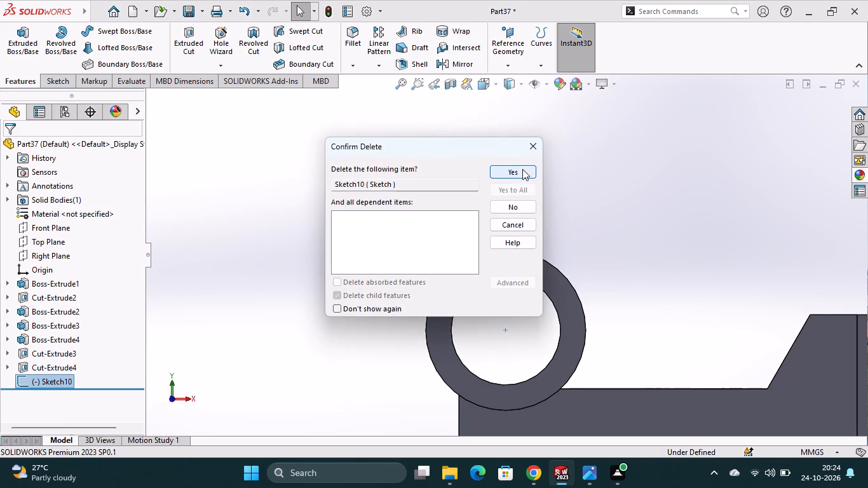
{"action": "left_click", "coordinate": [522, 169]}
On the block's front face, sketch a vertical line about 71 mm long from the bottom corner of its free end up past the ring.
{"action": "scroll", "coordinate": [557, 276], "scroll_direction": "up", "scroll_amount": 4}
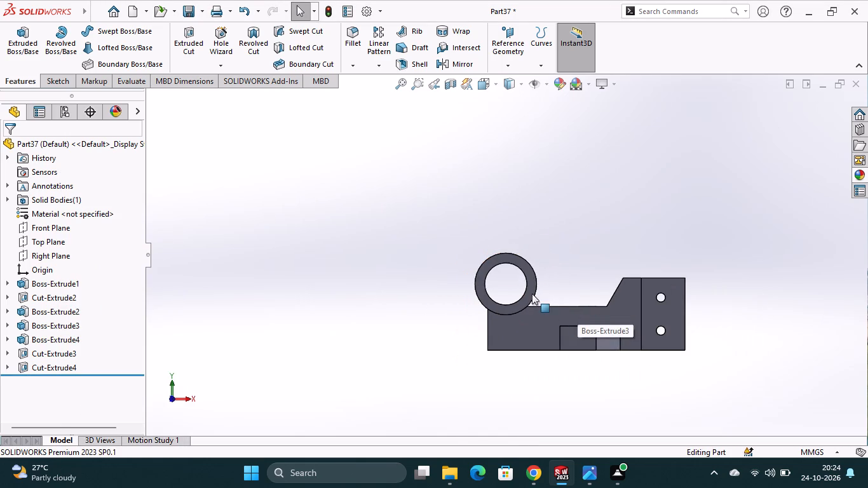
{"action": "scroll", "coordinate": [506, 311], "scroll_direction": "down", "scroll_amount": 2}
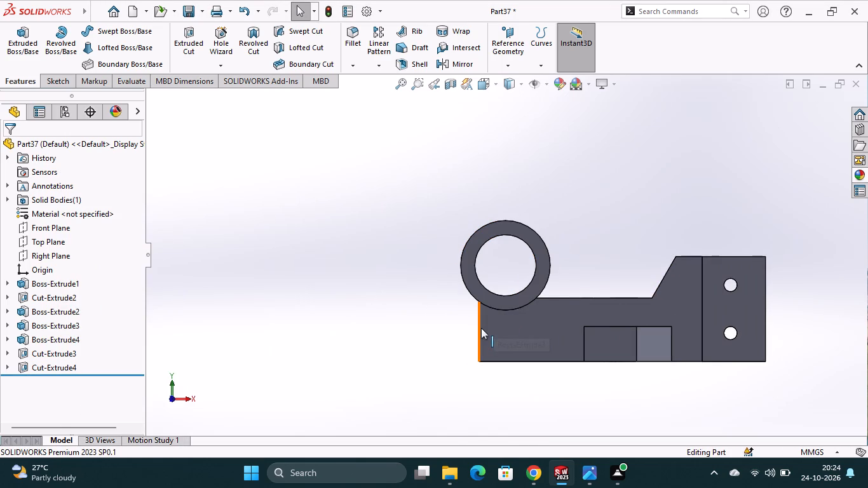
{"action": "left_click", "coordinate": [505, 347]}
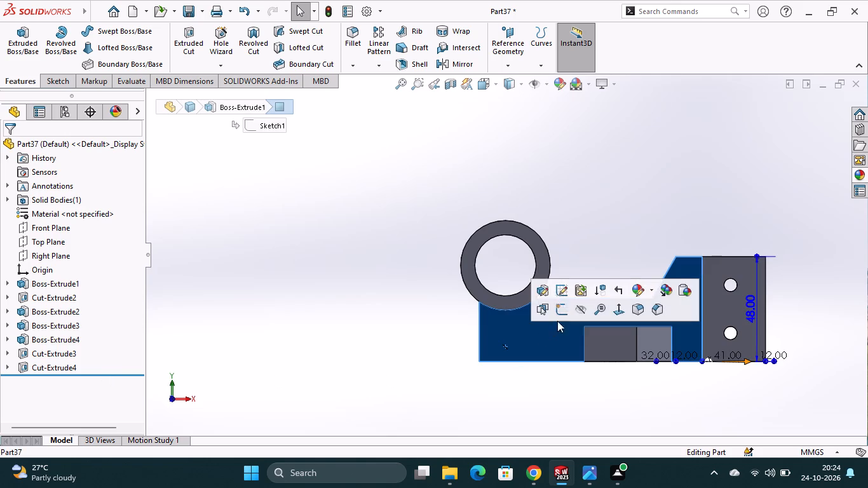
{"action": "left_click", "coordinate": [565, 313]}
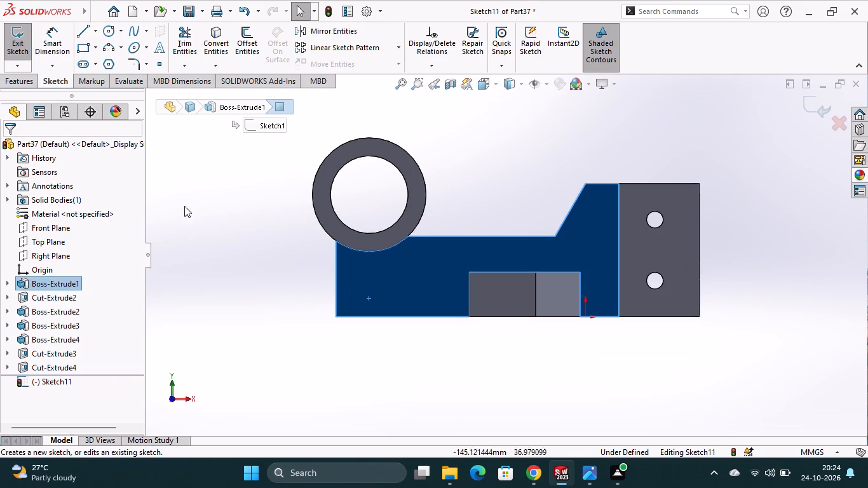
{"action": "left_click", "coordinate": [81, 29]}
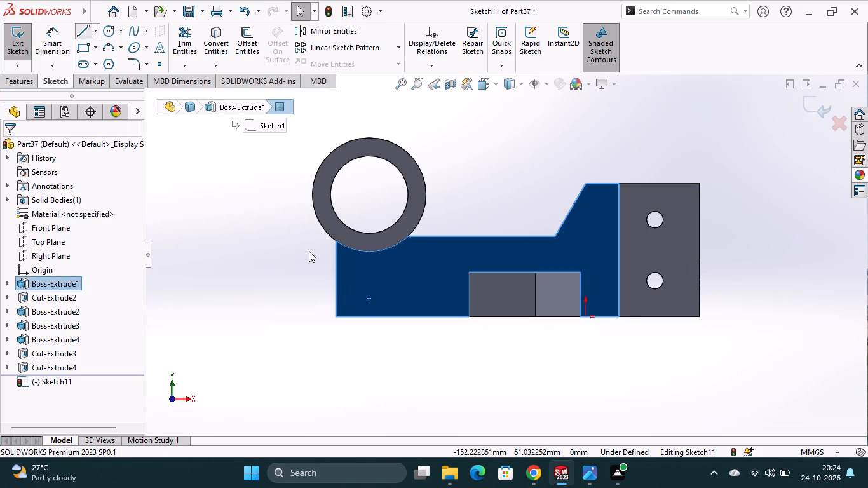
{"action": "left_click", "coordinate": [337, 316]}
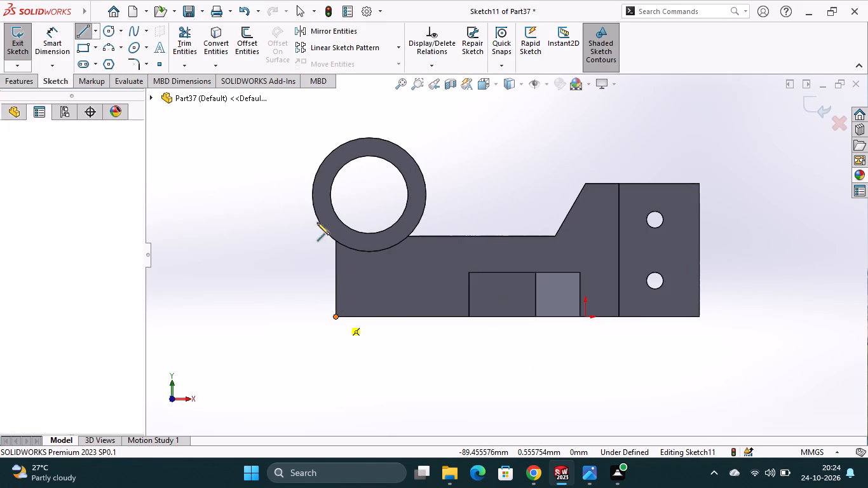
{"action": "scroll", "coordinate": [340, 187], "scroll_direction": "up", "scroll_amount": 2}
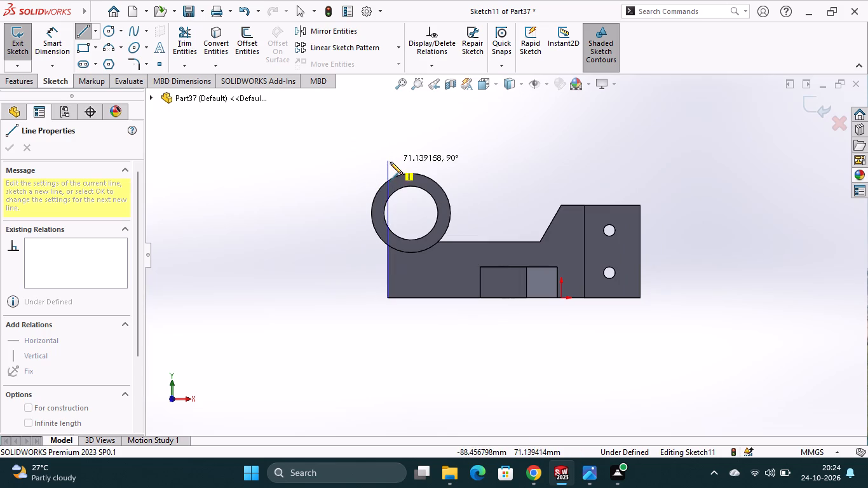
{"action": "left_click", "coordinate": [389, 164]}
{"action": "scroll", "coordinate": [439, 168], "scroll_direction": "down", "scroll_amount": 8}
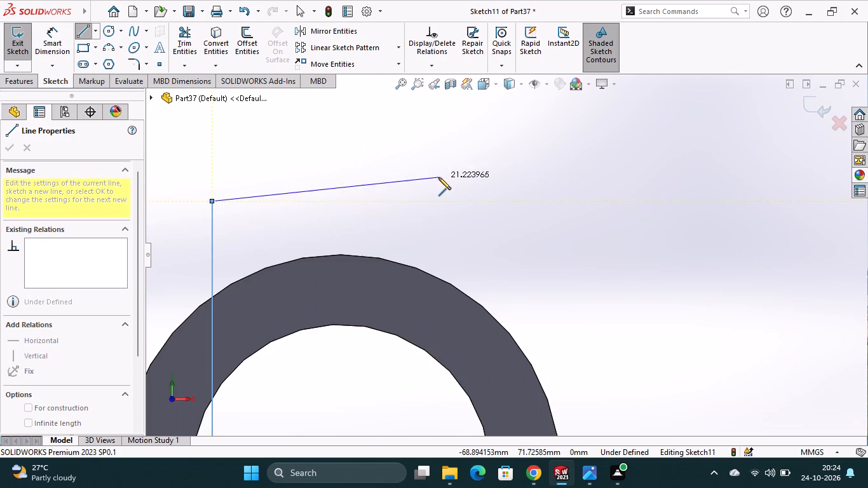
{"action": "key", "text": "Escape"}
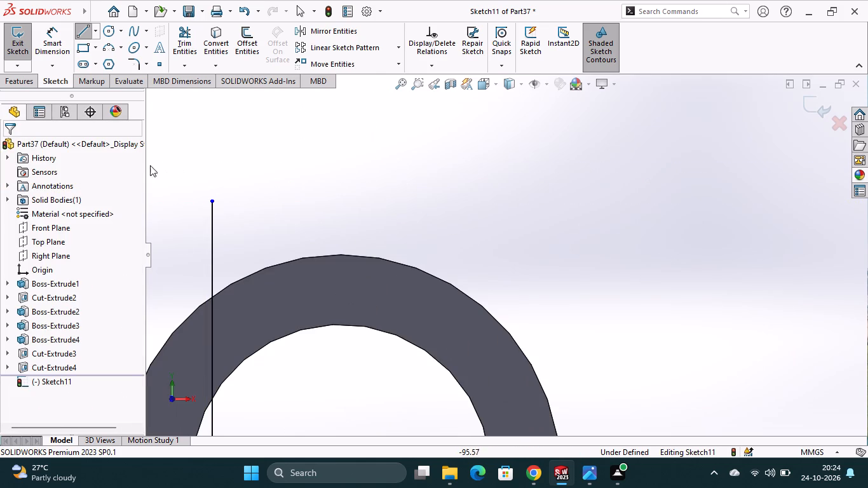
Sketch a horizontal centerline about 16.7 mm long from the ring's topmost point past the vertical line and make it a solid line.
{"action": "left_click", "coordinate": [96, 35]}
{"action": "left_click", "coordinate": [110, 58]}
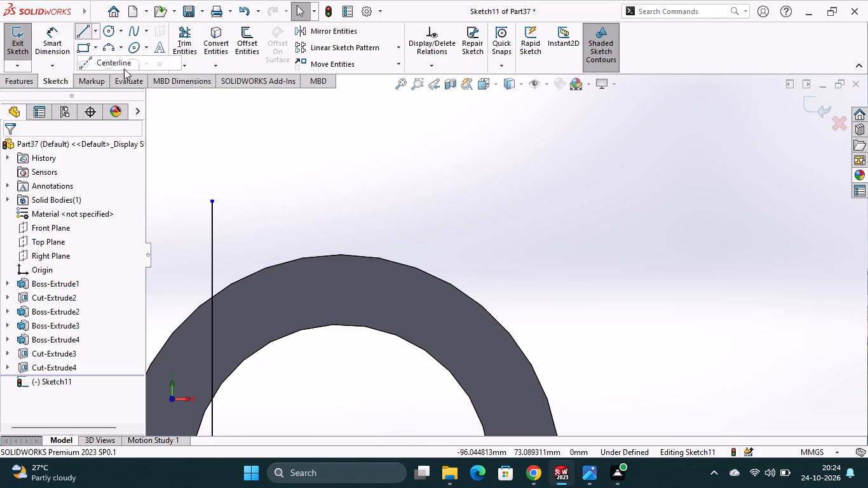
{"action": "left_click", "coordinate": [341, 256]}
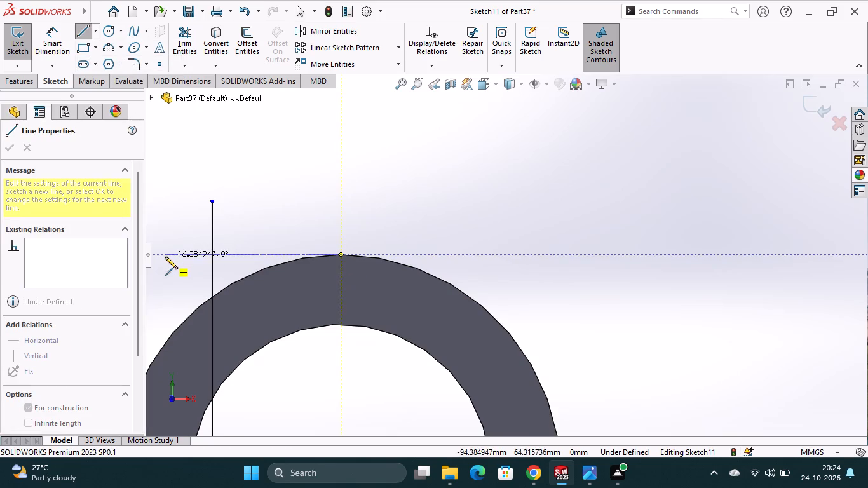
{"action": "left_click", "coordinate": [161, 251]}
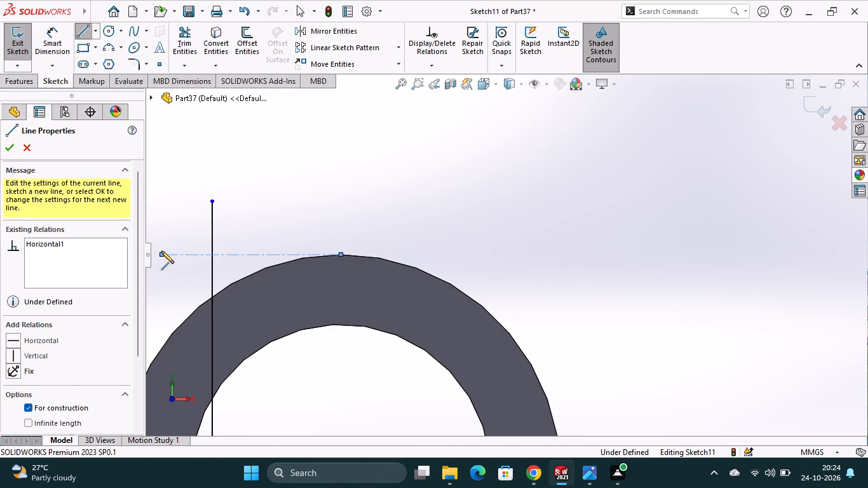
{"action": "key", "text": "Escape"}
{"action": "scroll", "coordinate": [315, 267], "scroll_direction": "down", "scroll_amount": 4}
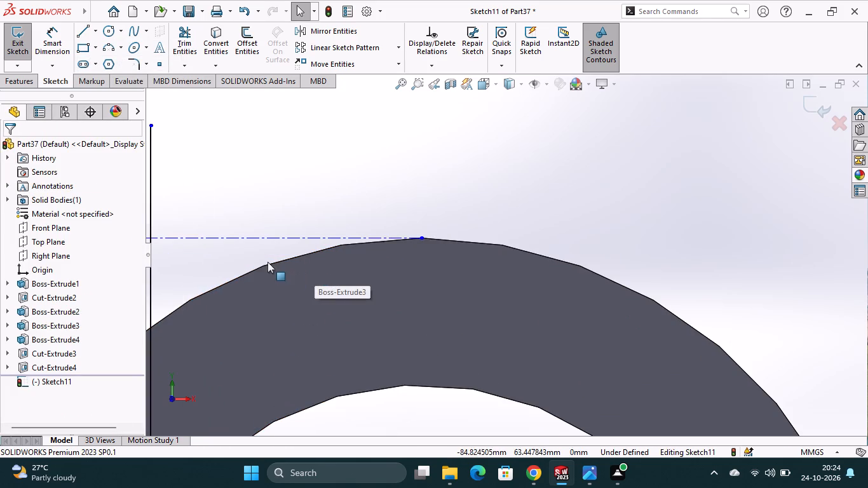
{"action": "scroll", "coordinate": [268, 262], "scroll_direction": "up", "scroll_amount": 2}
{"action": "right_click", "coordinate": [308, 241]}
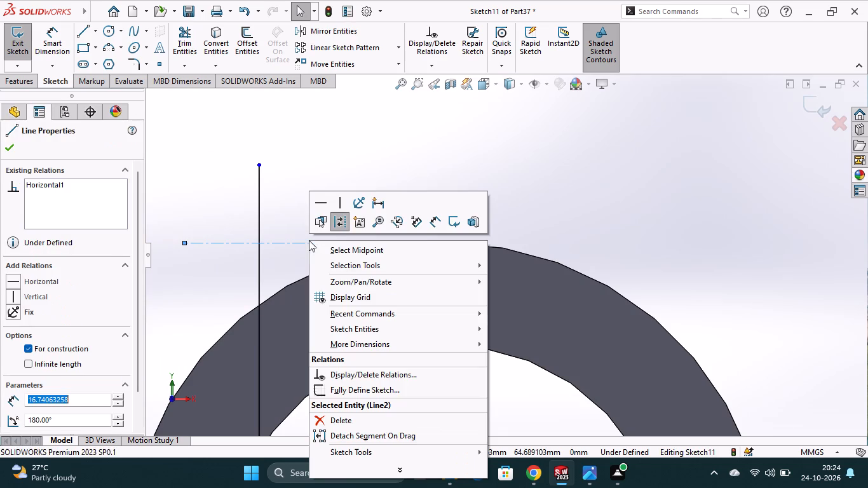
{"action": "left_click", "coordinate": [341, 220]}
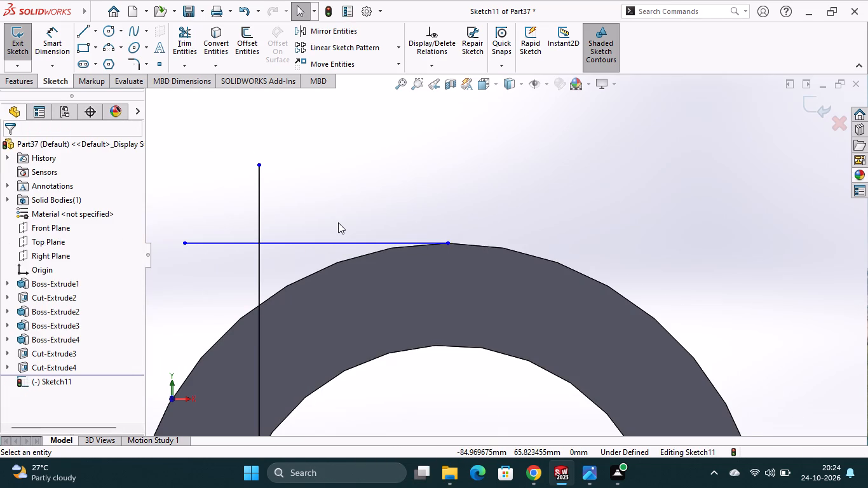
Trim the overhanging ends of the vertical and horizontal lines where they cross, leaving a square corner beside the ring's top.
{"action": "scroll", "coordinate": [338, 222], "scroll_direction": "down", "scroll_amount": 1}
{"action": "scroll", "coordinate": [338, 225], "scroll_direction": "up", "scroll_amount": 2}
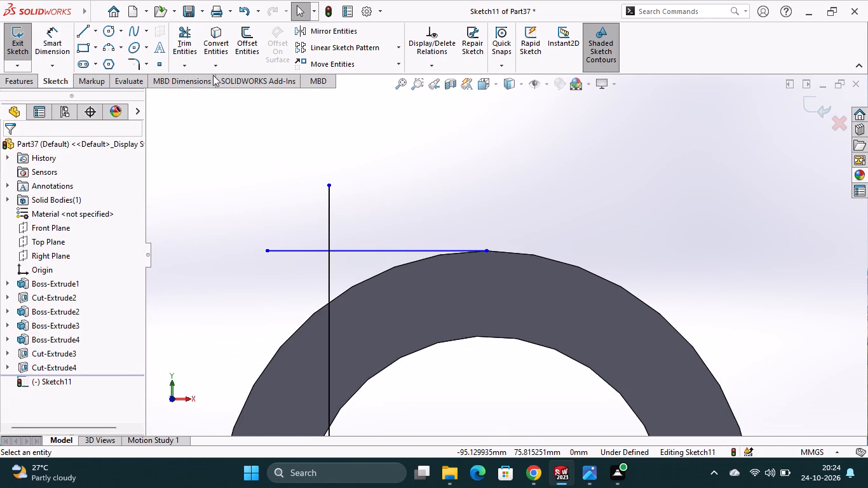
{"action": "left_click", "coordinate": [194, 48]}
{"action": "left_click", "coordinate": [329, 215]}
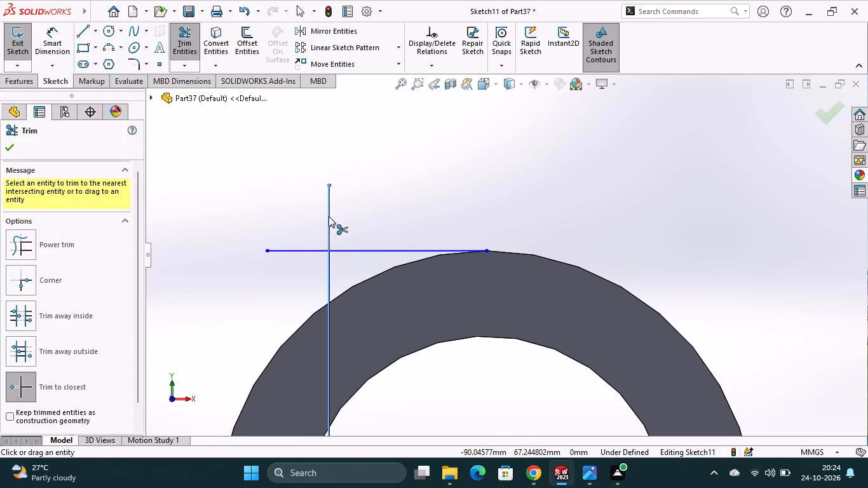
{"action": "left_click", "coordinate": [308, 249]}
Convert the ring's inner circular edge into the corner profile sketch.
{"action": "scroll", "coordinate": [370, 292], "scroll_direction": "up", "scroll_amount": 3}
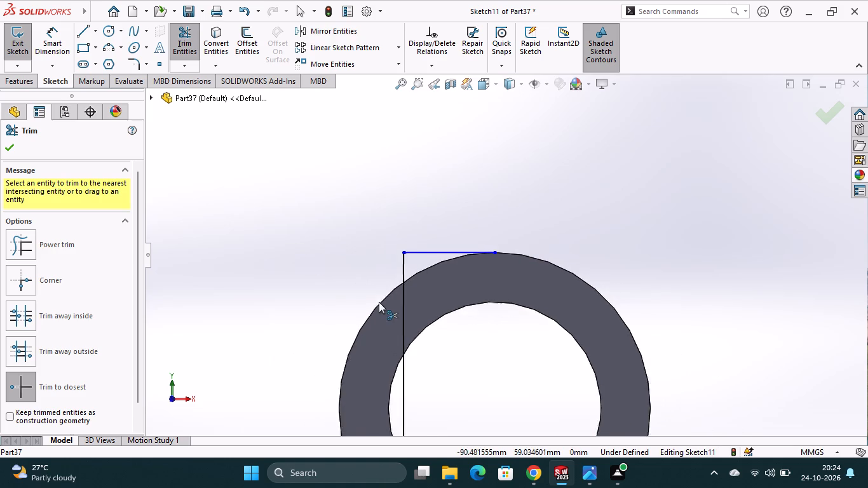
{"action": "scroll", "coordinate": [379, 302], "scroll_direction": "up", "scroll_amount": 1}
{"action": "scroll", "coordinate": [449, 362], "scroll_direction": "up", "scroll_amount": 2}
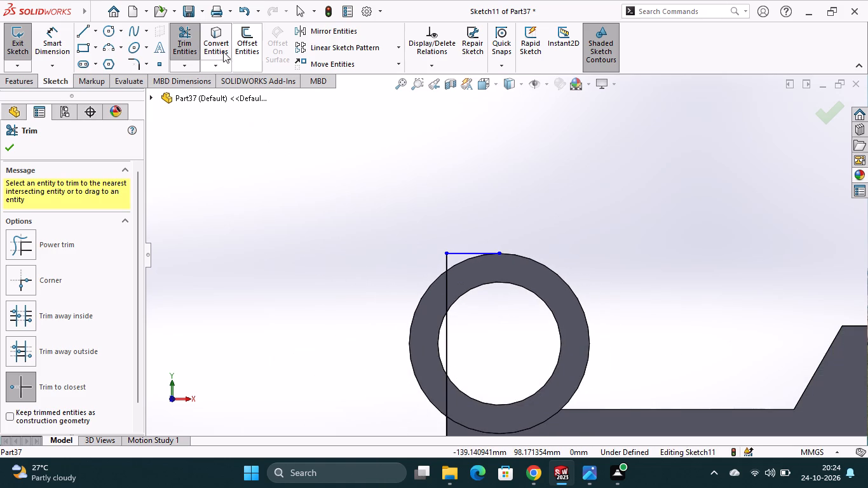
{"action": "left_click", "coordinate": [212, 33]}
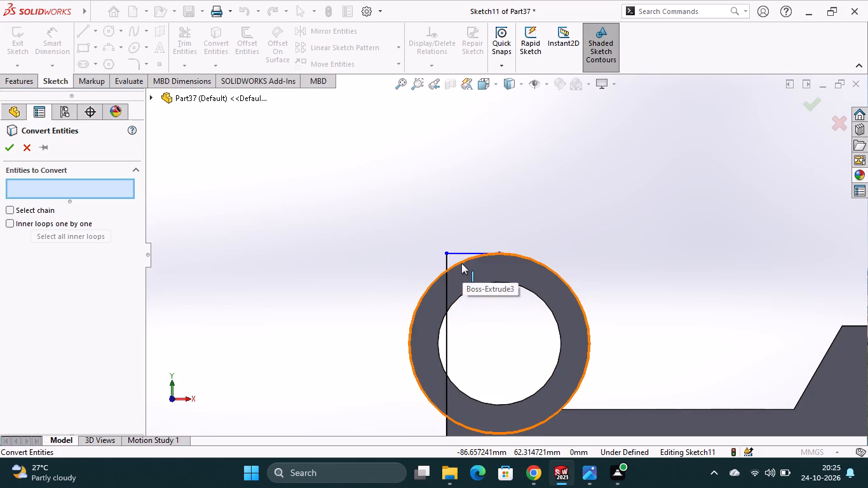
{"action": "left_click", "coordinate": [454, 302]}
{"action": "left_click", "coordinate": [12, 146]}
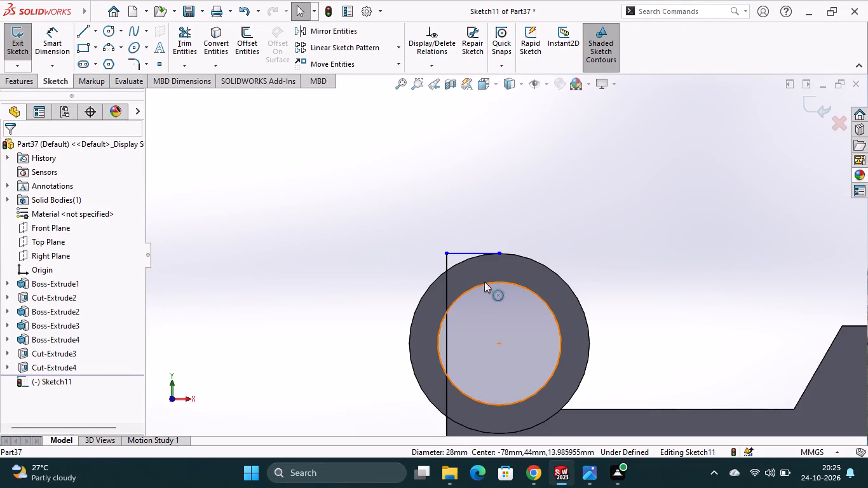
Sketch a vertical centerline from above the ring down into its bore, slightly off the ring's centre on the side away from the corner.
{"action": "scroll", "coordinate": [523, 255], "scroll_direction": "down", "scroll_amount": 5}
{"action": "scroll", "coordinate": [489, 310], "scroll_direction": "up", "scroll_amount": 3}
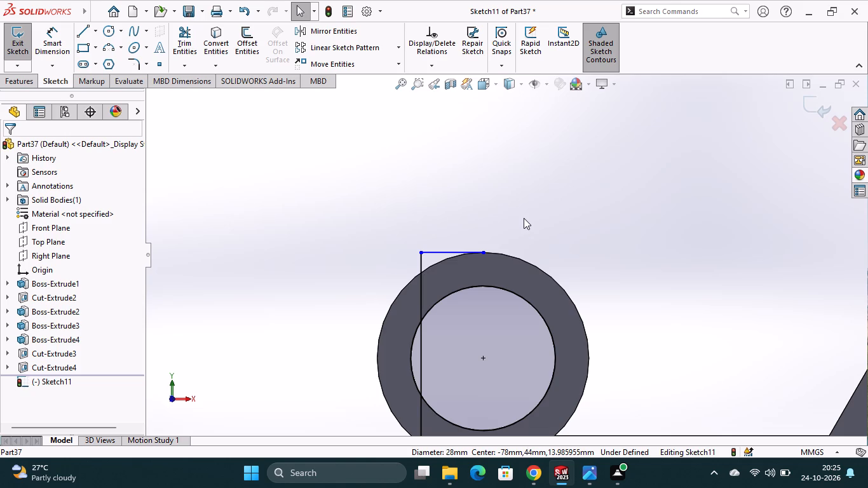
{"action": "left_click", "coordinate": [96, 32]}
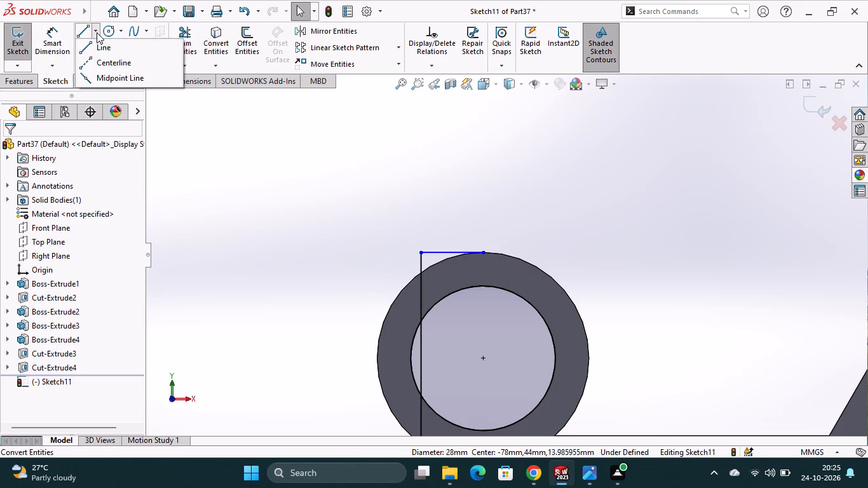
{"action": "left_click", "coordinate": [100, 61]}
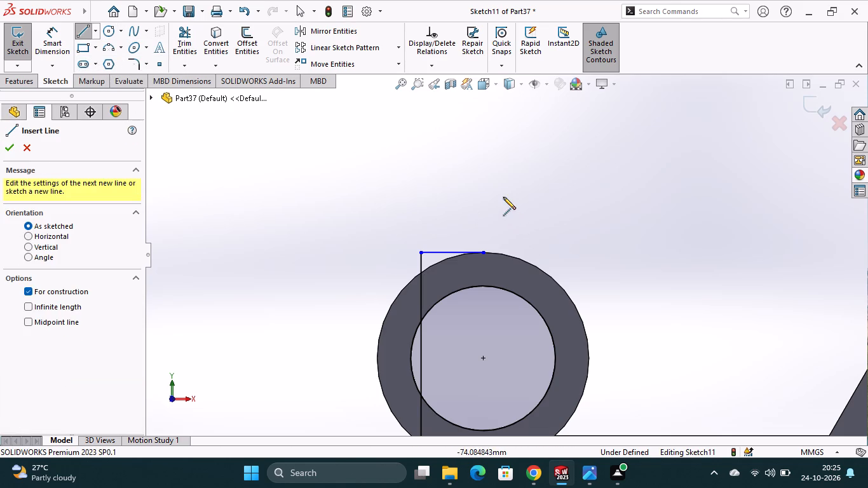
{"action": "left_click", "coordinate": [503, 196]}
{"action": "left_click", "coordinate": [506, 363]}
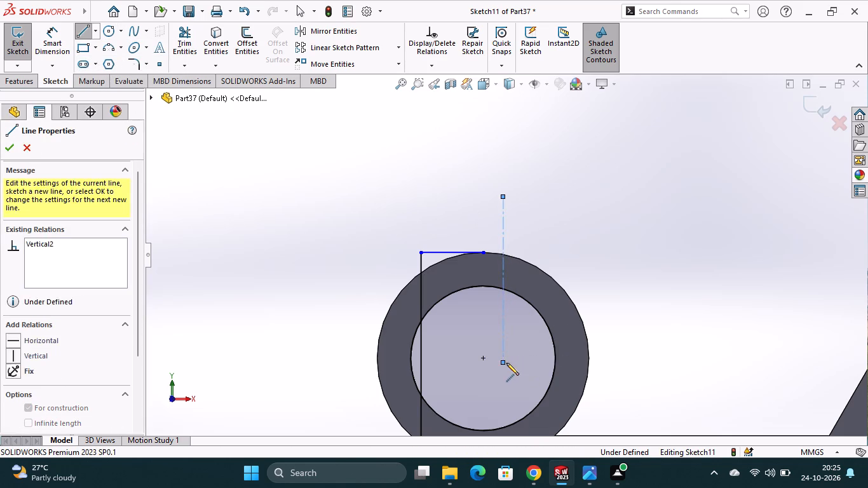
{"action": "key", "text": "Escape"}
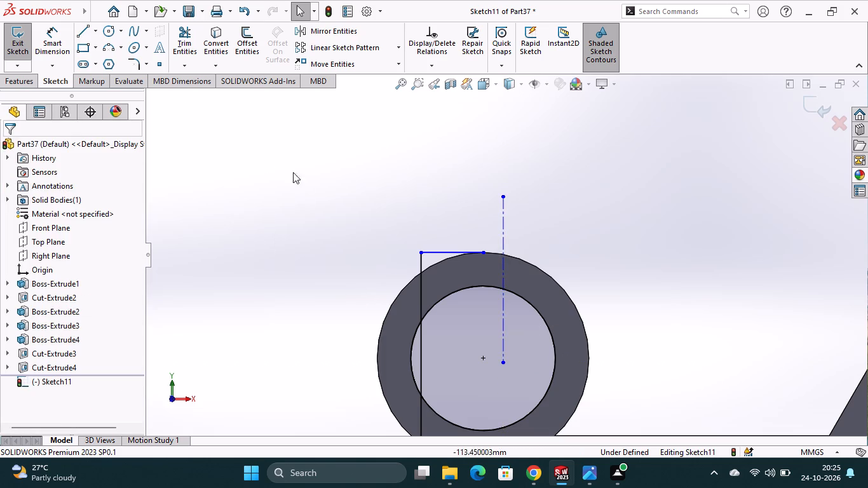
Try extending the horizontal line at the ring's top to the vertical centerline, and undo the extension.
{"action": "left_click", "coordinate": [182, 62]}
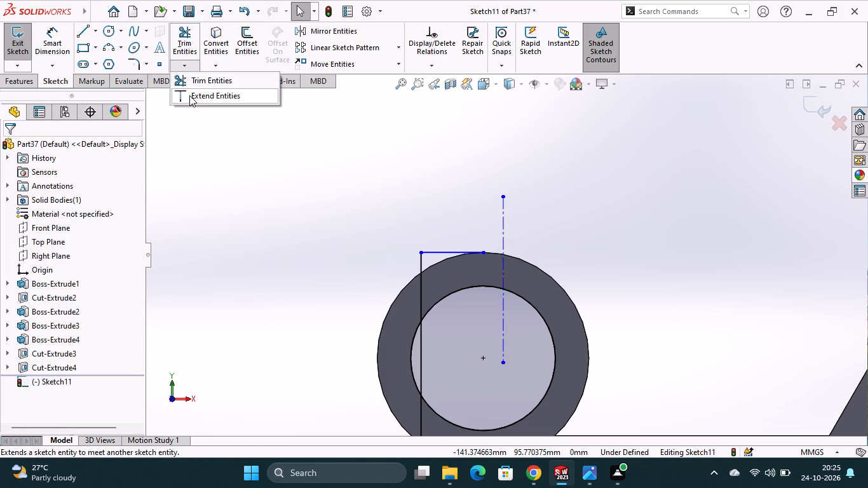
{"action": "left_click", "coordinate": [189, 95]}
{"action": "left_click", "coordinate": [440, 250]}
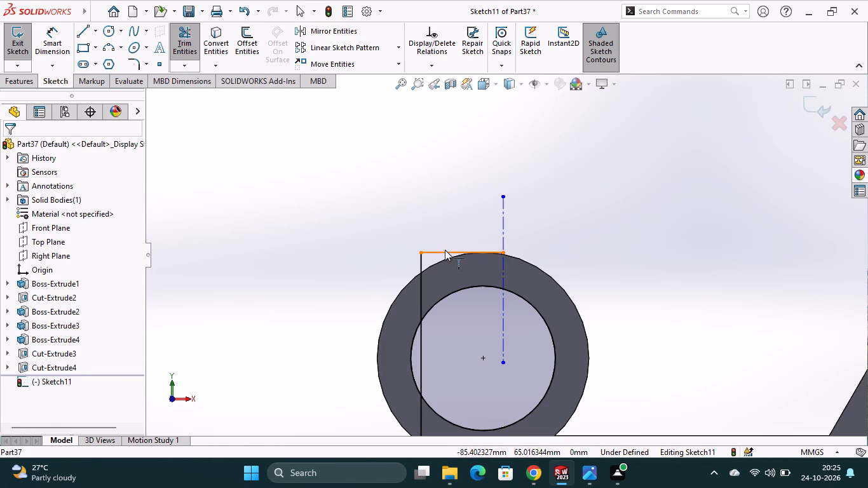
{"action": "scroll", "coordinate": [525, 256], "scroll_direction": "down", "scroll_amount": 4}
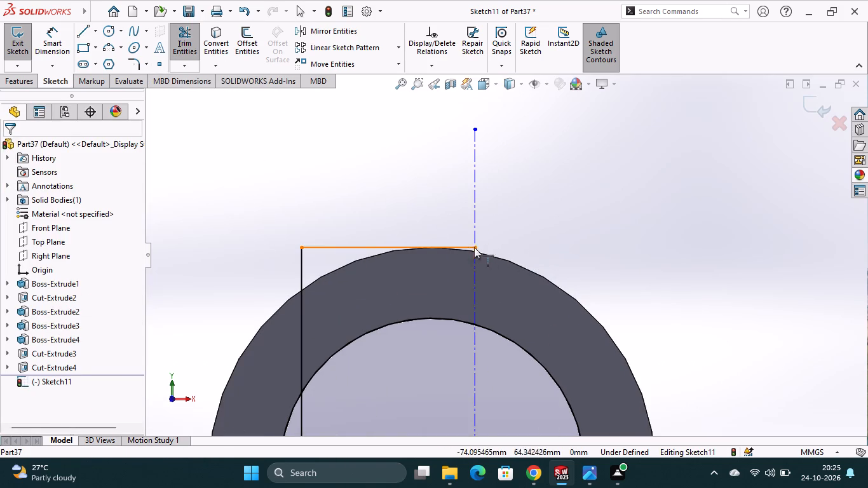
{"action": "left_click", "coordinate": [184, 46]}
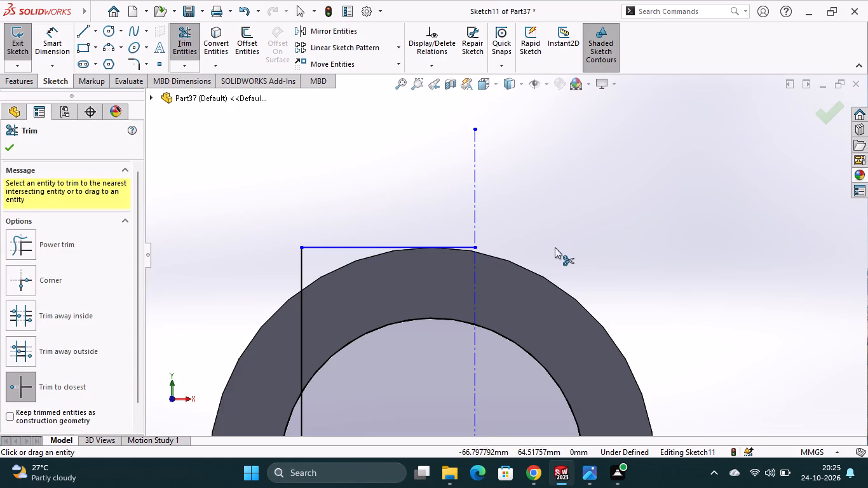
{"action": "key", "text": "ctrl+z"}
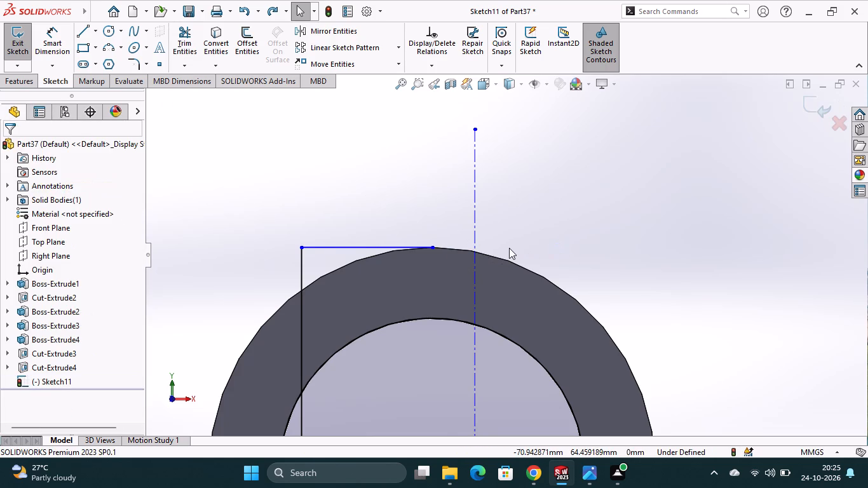
Convert the ring's outer circular edge into the corner profile sketch.
{"action": "scroll", "coordinate": [509, 248], "scroll_direction": "up", "scroll_amount": 4}
{"action": "left_click", "coordinate": [216, 30]}
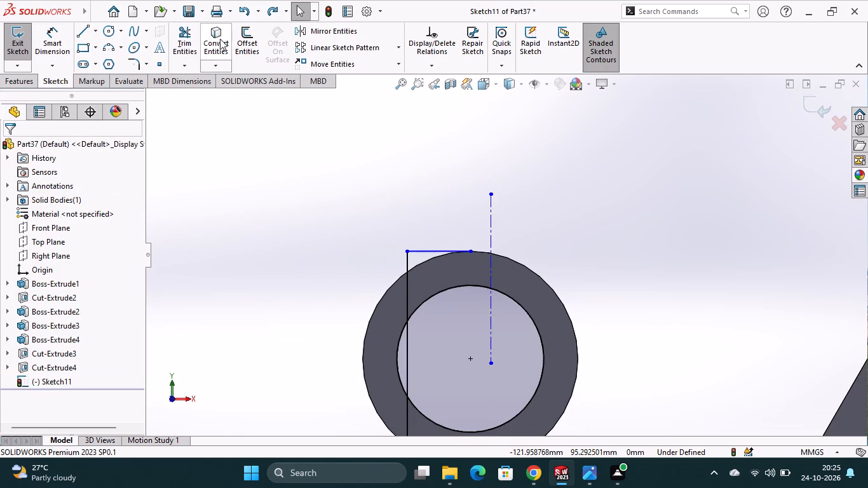
{"action": "left_click", "coordinate": [391, 287]}
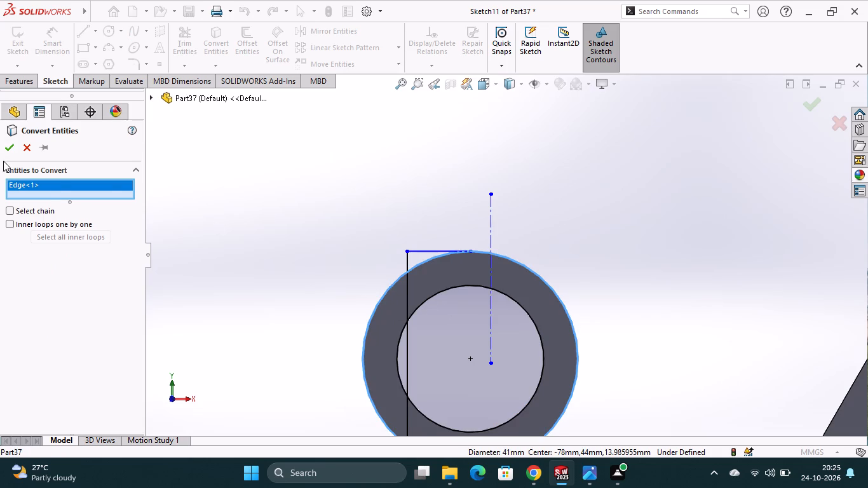
{"action": "left_click", "coordinate": [11, 153]}
Sketch a short vertical line at the ring's top, from the horizontal line's end on the outer circle down to the inner circle.
{"action": "scroll", "coordinate": [475, 250], "scroll_direction": "down", "scroll_amount": 2}
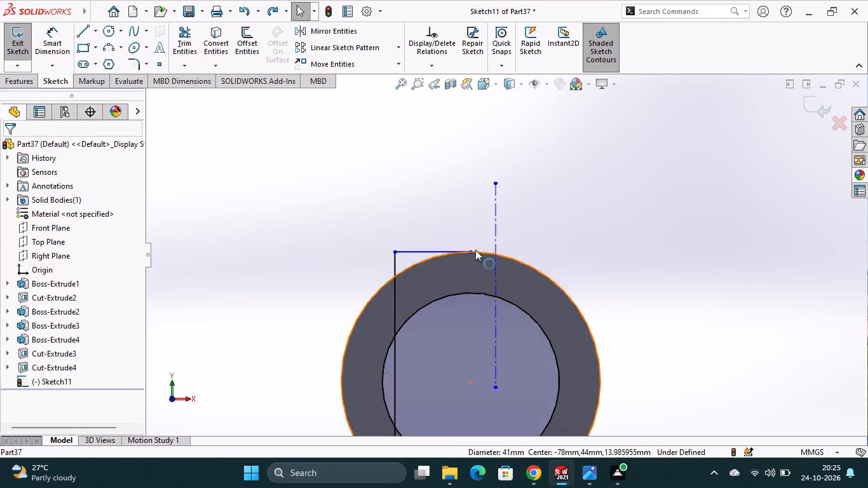
{"action": "scroll", "coordinate": [475, 250], "scroll_direction": "down", "scroll_amount": 16}
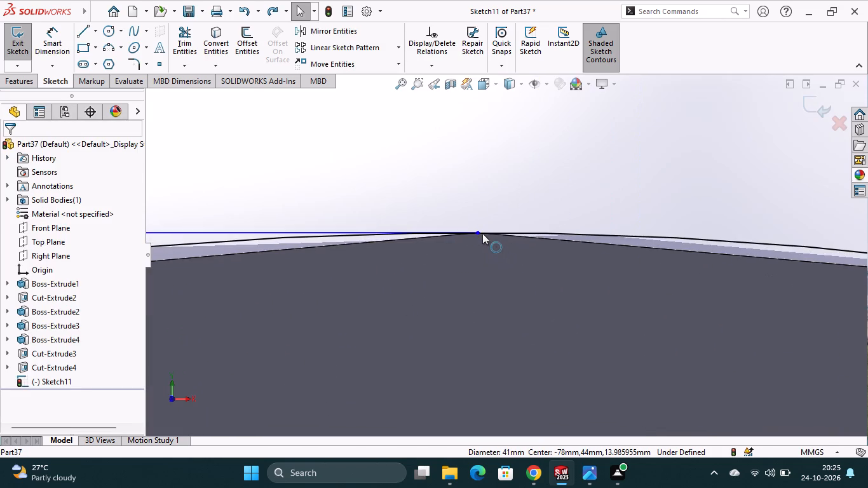
{"action": "scroll", "coordinate": [482, 233], "scroll_direction": "up", "scroll_amount": 4}
{"action": "scroll", "coordinate": [555, 281], "scroll_direction": "up", "scroll_amount": 10}
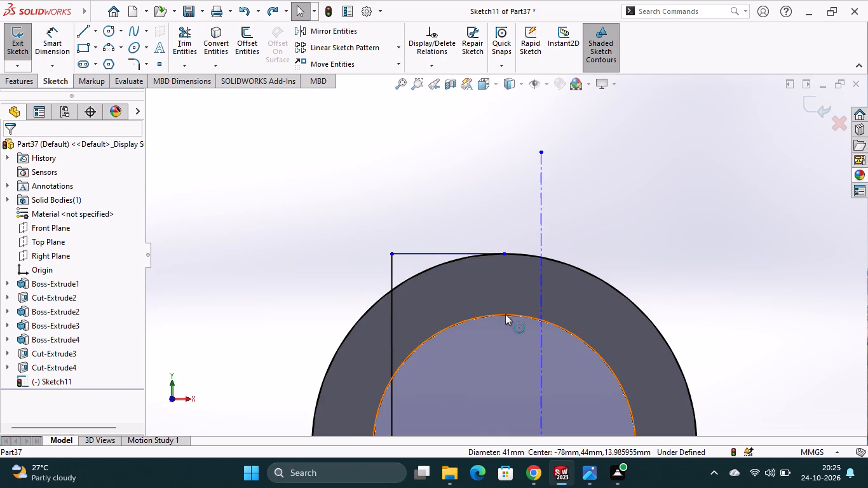
{"action": "left_click_drag", "start_coordinate": [81, 29], "coordinate": [103, 51]}
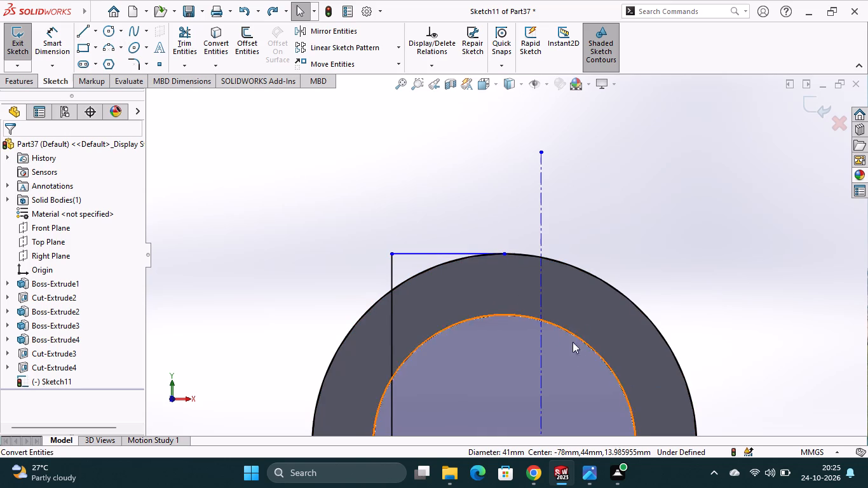
{"action": "left_click", "coordinate": [80, 29]}
{"action": "left_click", "coordinate": [505, 254]}
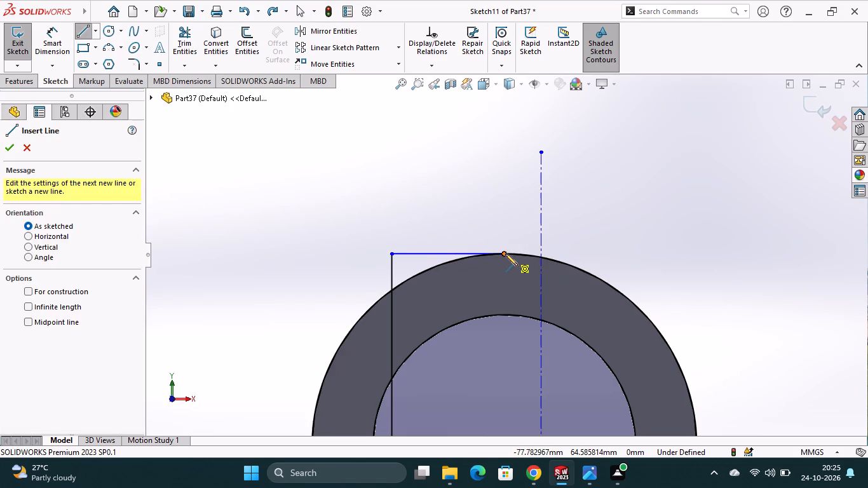
{"action": "left_click", "coordinate": [506, 314]}
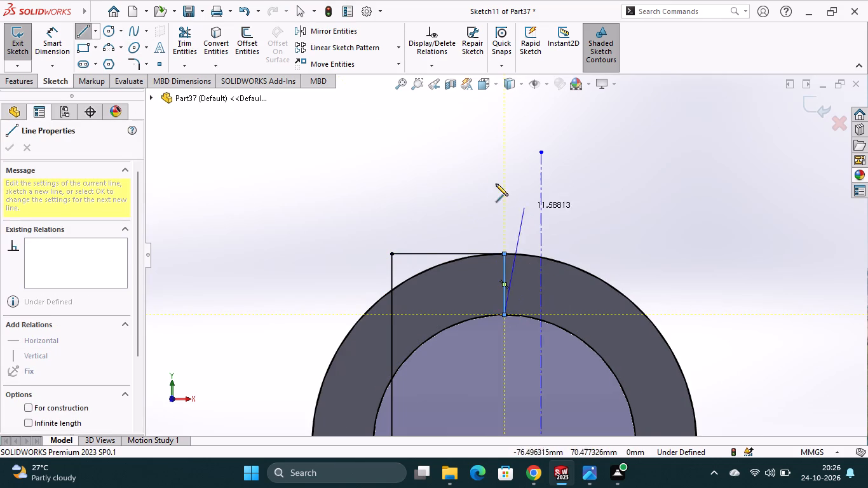
{"action": "key", "text": "Escape"}
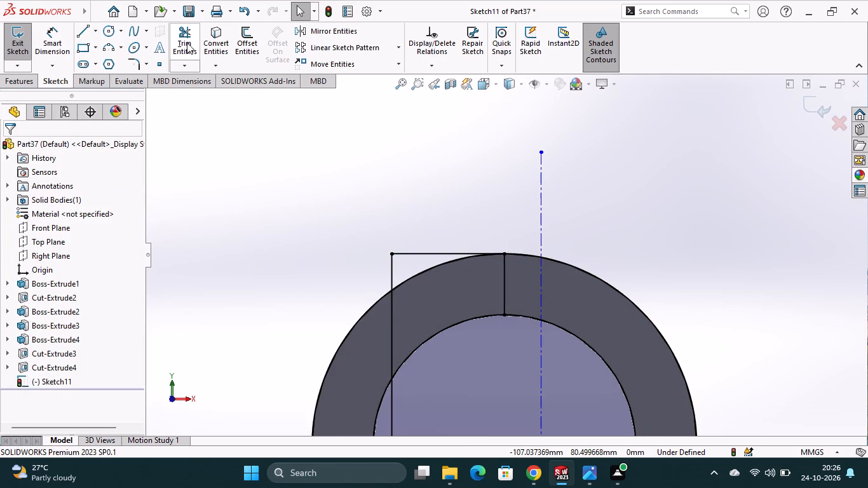
Trim the converted inner and outer circles outside the two vertical lines, and the long vertical line below the inner arc.
{"action": "left_click", "coordinate": [184, 39]}
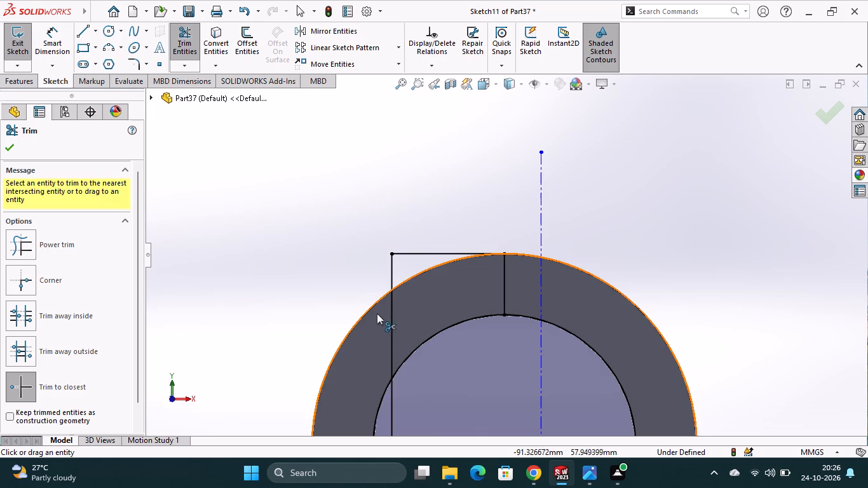
{"action": "left_click", "coordinate": [374, 309]}
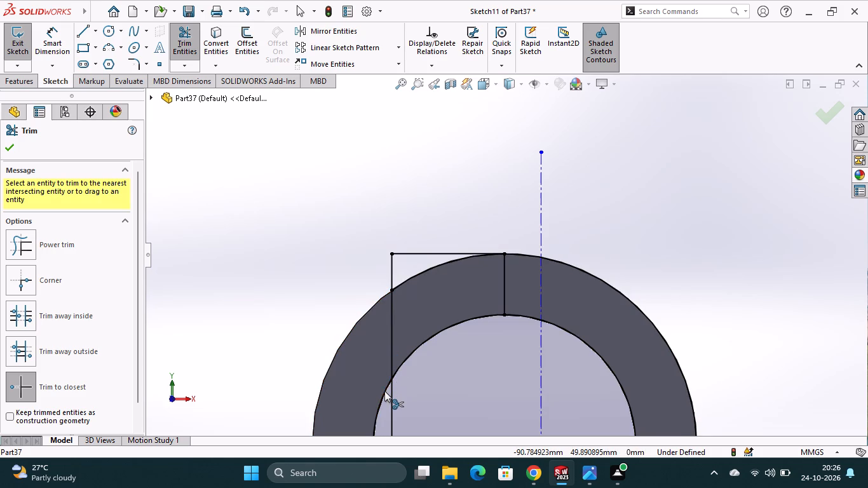
{"action": "left_click", "coordinate": [384, 391]}
{"action": "left_click", "coordinate": [526, 317]}
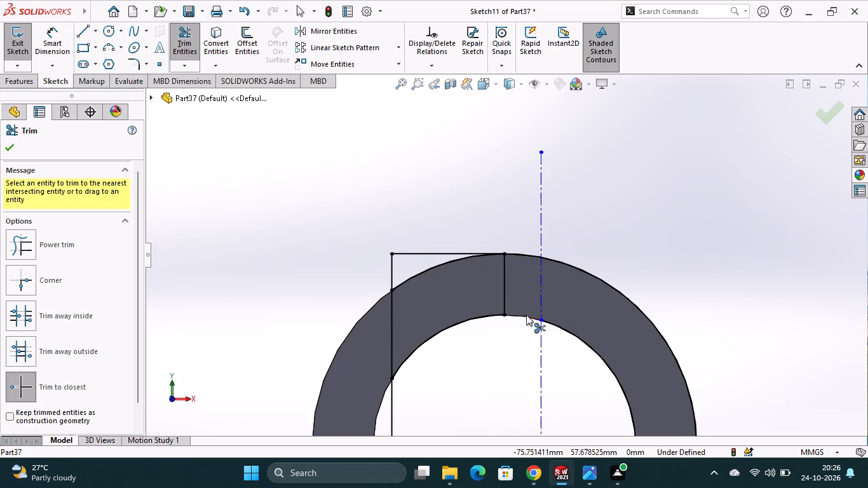
{"action": "left_click", "coordinate": [530, 257]}
{"action": "left_click", "coordinate": [573, 267]}
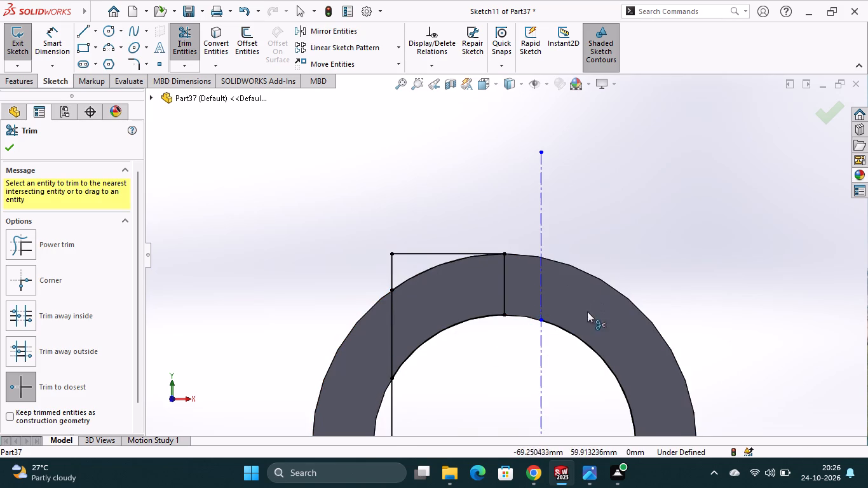
{"action": "left_click", "coordinate": [582, 343]}
{"action": "scroll", "coordinate": [583, 343], "scroll_direction": "up", "scroll_amount": 2}
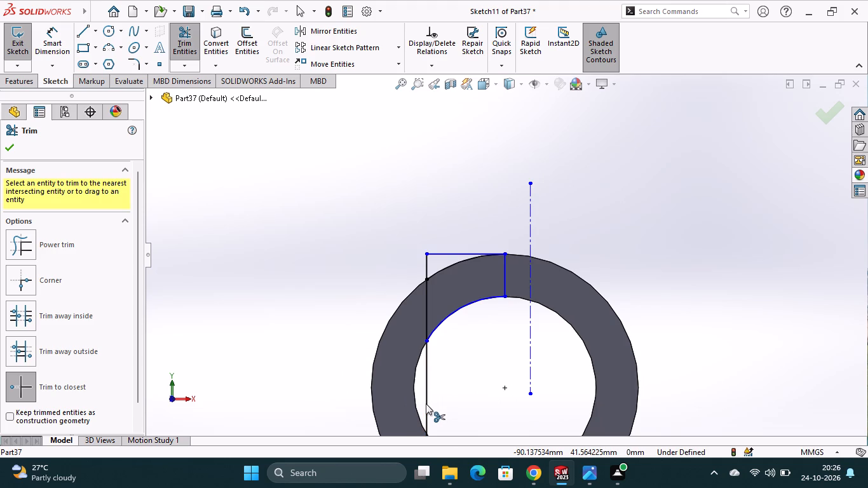
{"action": "left_click", "coordinate": [426, 403]}
Examine the trimmed corner profile against the ring boss, both face-on and at an angle.
{"action": "scroll", "coordinate": [480, 386], "scroll_direction": "up", "scroll_amount": 4}
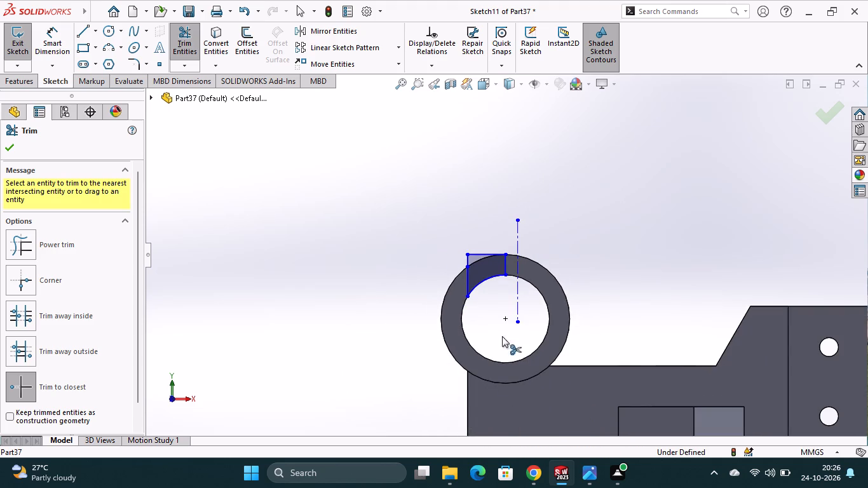
{"action": "scroll", "coordinate": [489, 288], "scroll_direction": "down", "scroll_amount": 6}
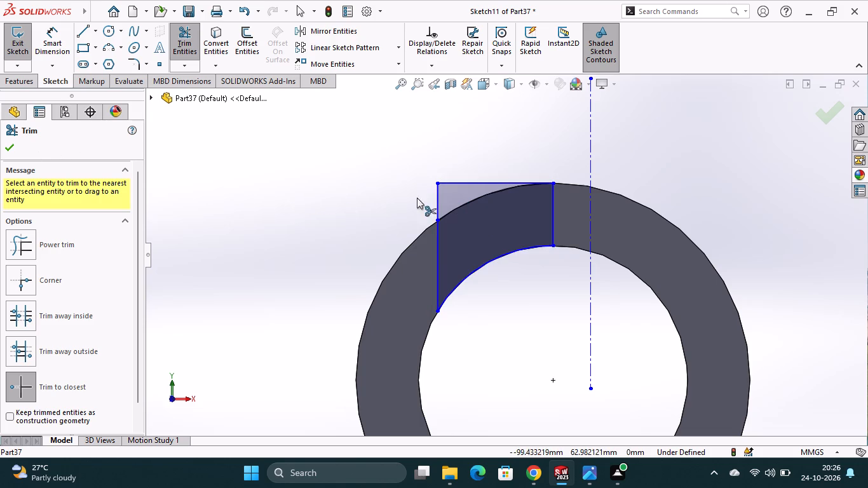
{"action": "scroll", "coordinate": [574, 213], "scroll_direction": "up", "scroll_amount": 1}
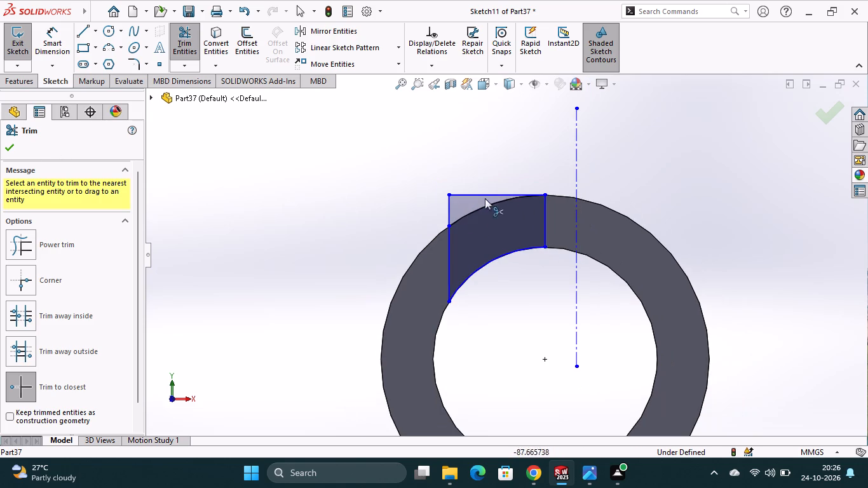
{"action": "middle_click_drag", "start_coordinate": [686, 222], "coordinate": [656, 275]}
{"action": "scroll", "coordinate": [659, 252], "scroll_direction": "up", "scroll_amount": 3}
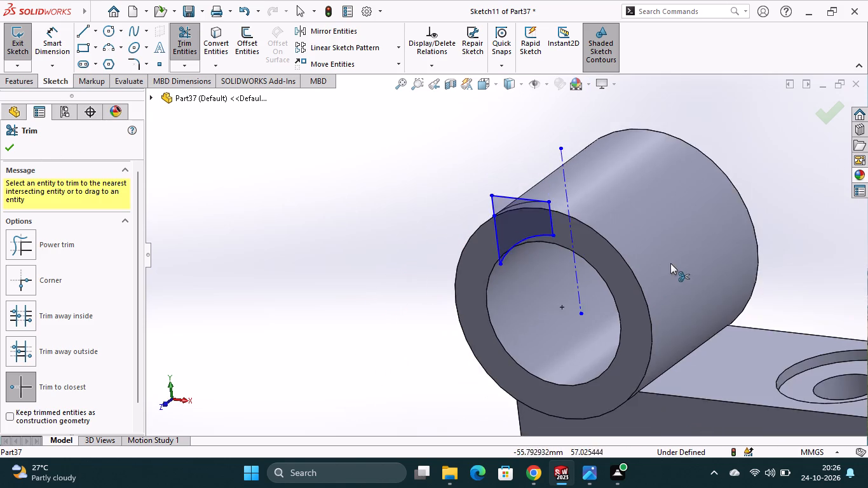
{"action": "scroll", "coordinate": [670, 263], "scroll_direction": "up", "scroll_amount": 1}
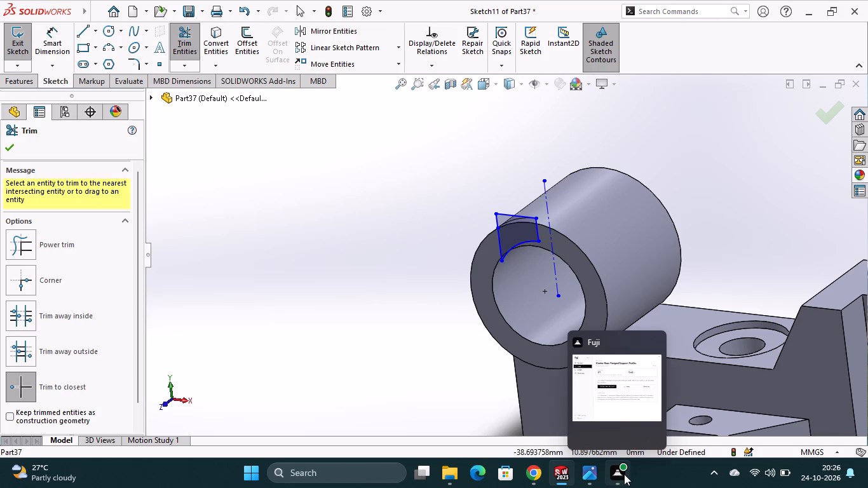
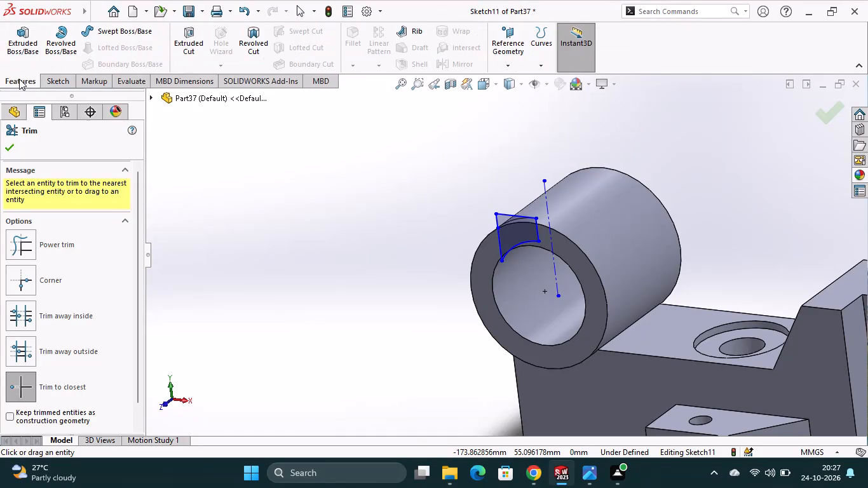
Start a Boss-Extrude of both closed regions of the ring's corner profile, with a 7.5 mm start offset from the sketch plane.
{"action": "left_click", "coordinate": [18, 54]}
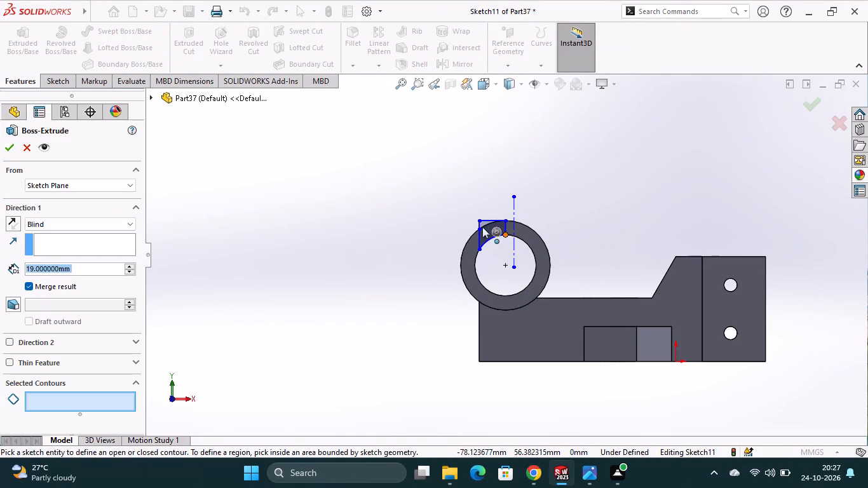
{"action": "scroll", "coordinate": [498, 235], "scroll_direction": "down", "scroll_amount": 6}
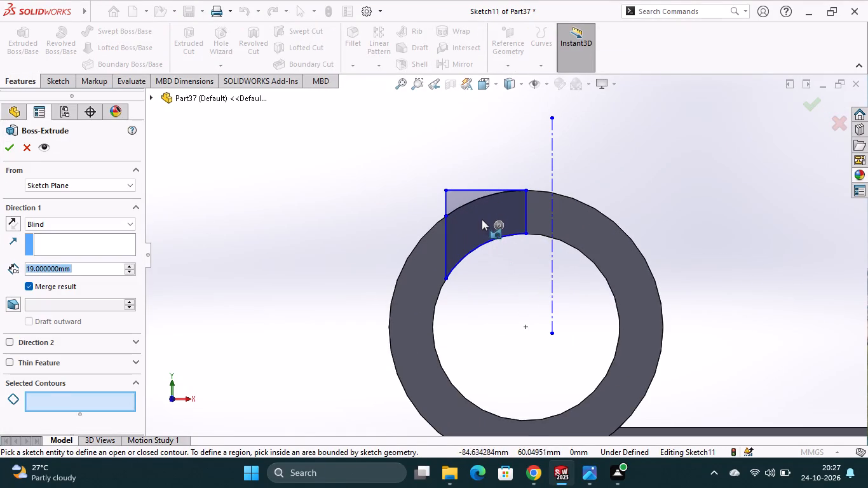
{"action": "left_click", "coordinate": [482, 219]}
{"action": "left_click", "coordinate": [452, 203]}
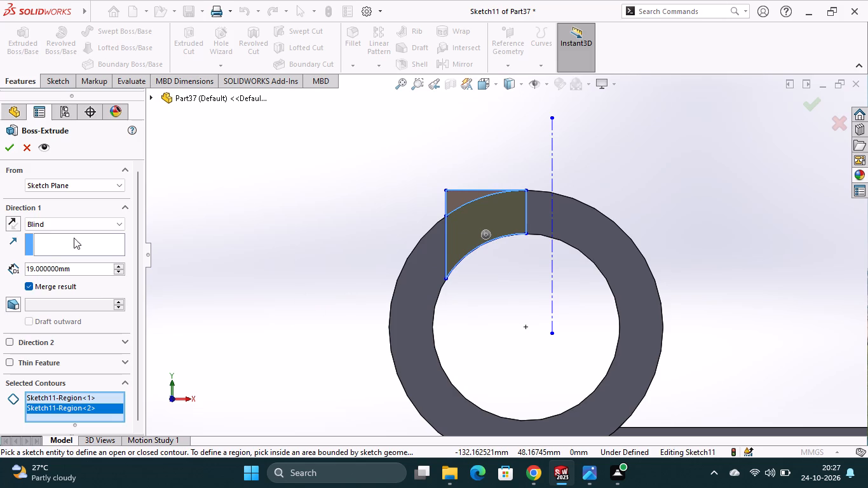
{"action": "left_click", "coordinate": [112, 184]}
{"action": "left_click", "coordinate": [64, 218]}
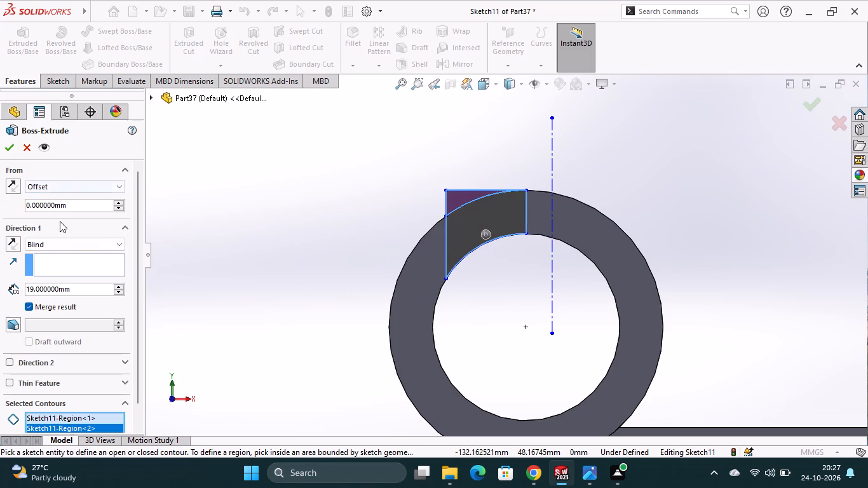
{"action": "left_click_drag", "start_coordinate": [76, 203], "coordinate": [12, 219]}
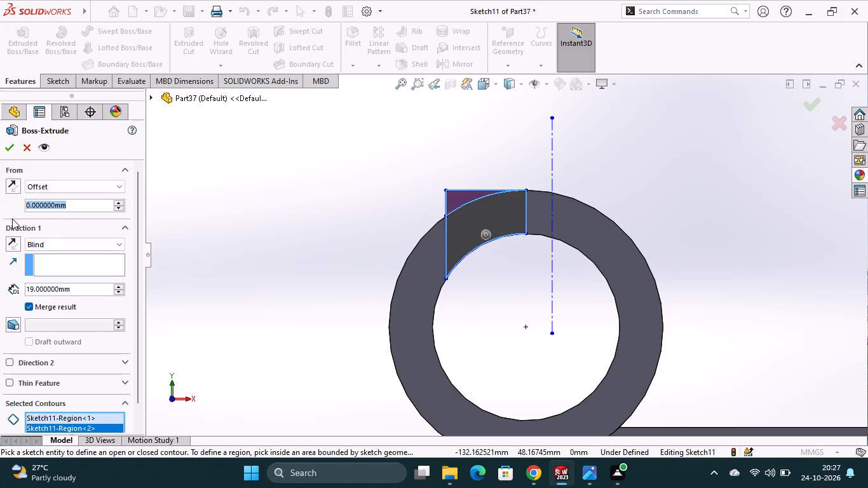
{"action": "type", "text": "7.5"}
{"action": "key", "text": "Return"}
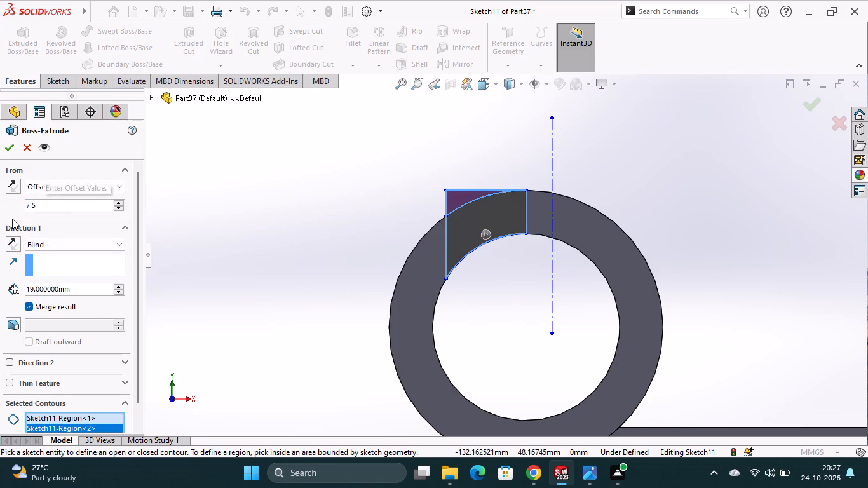
Extrude the corner profile 20 mm, with both the start offset and the extrusion direction reversed along the ring's length.
{"action": "left_click_drag", "start_coordinate": [79, 288], "coordinate": [13, 294]}
{"action": "type", "text": "20"}
{"action": "key", "text": "Return"}
{"action": "middle_click_drag", "start_coordinate": [704, 205], "coordinate": [703, 208]}
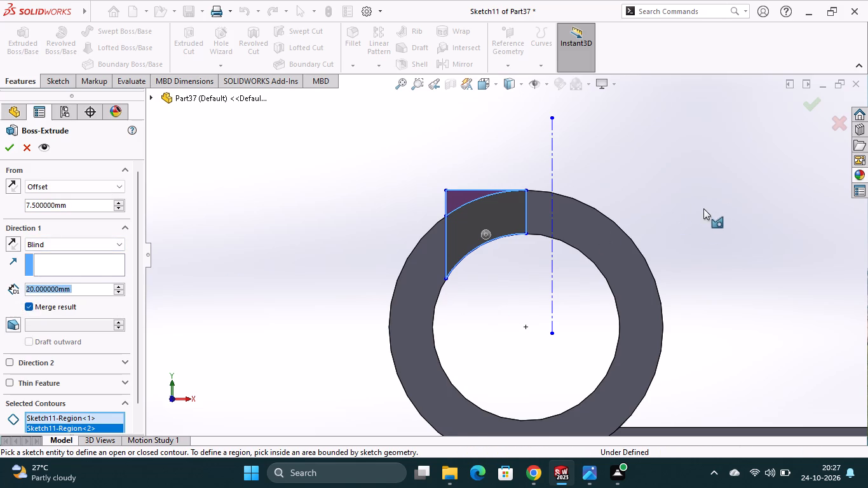
{"action": "middle_click_drag", "start_coordinate": [703, 208], "coordinate": [674, 265]}
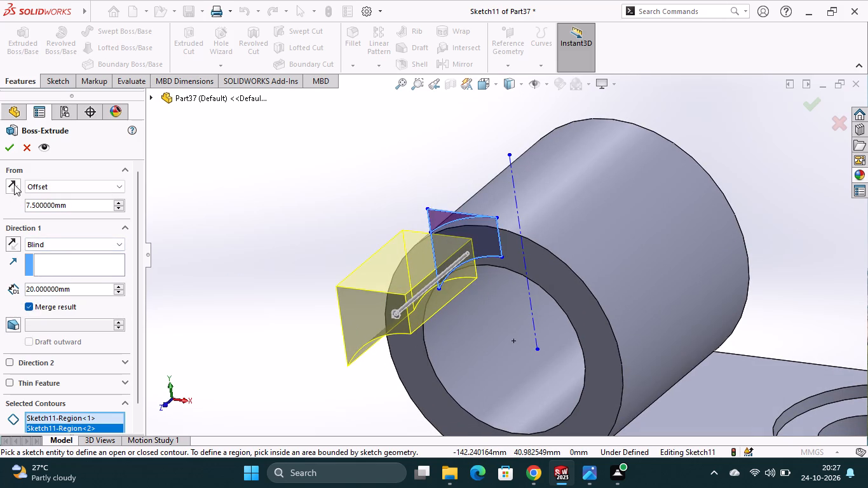
{"action": "left_click", "coordinate": [14, 184]}
{"action": "left_click", "coordinate": [11, 245]}
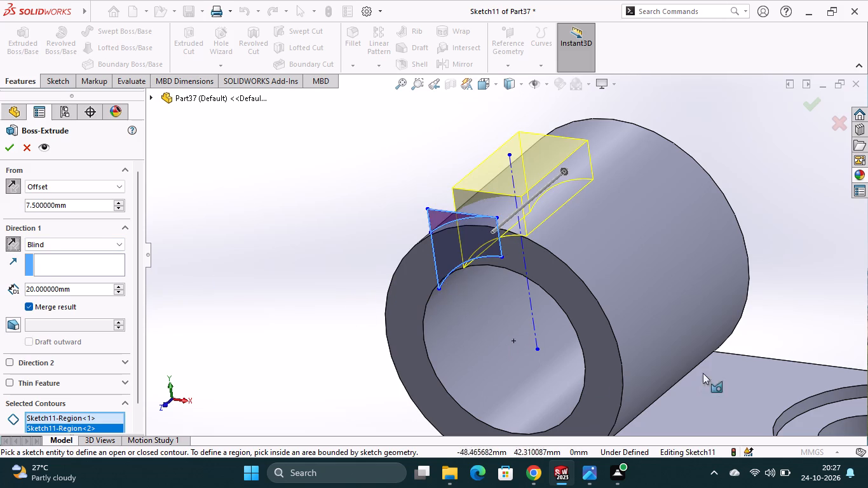
{"action": "middle_click_drag", "start_coordinate": [753, 389], "coordinate": [811, 408]}
{"action": "middle_click", "coordinate": [788, 379]}
{"action": "scroll", "coordinate": [761, 329], "scroll_direction": "up", "scroll_amount": 2}
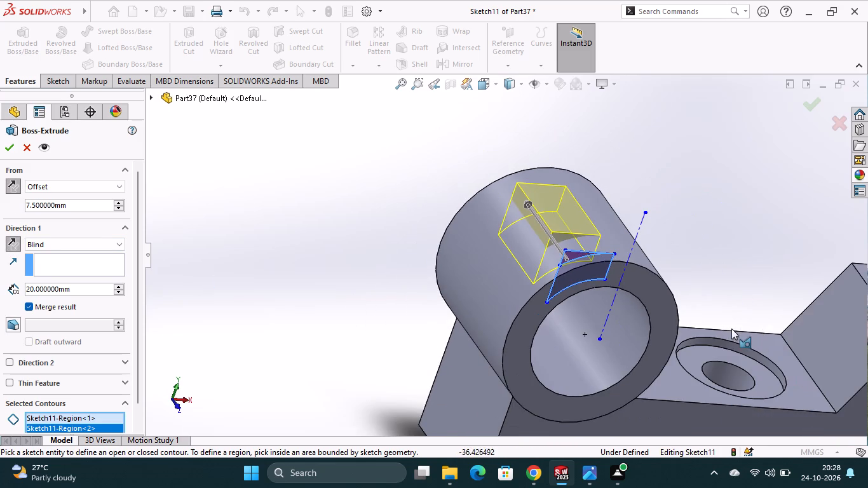
{"action": "middle_click_drag", "start_coordinate": [730, 329], "coordinate": [701, 292]}
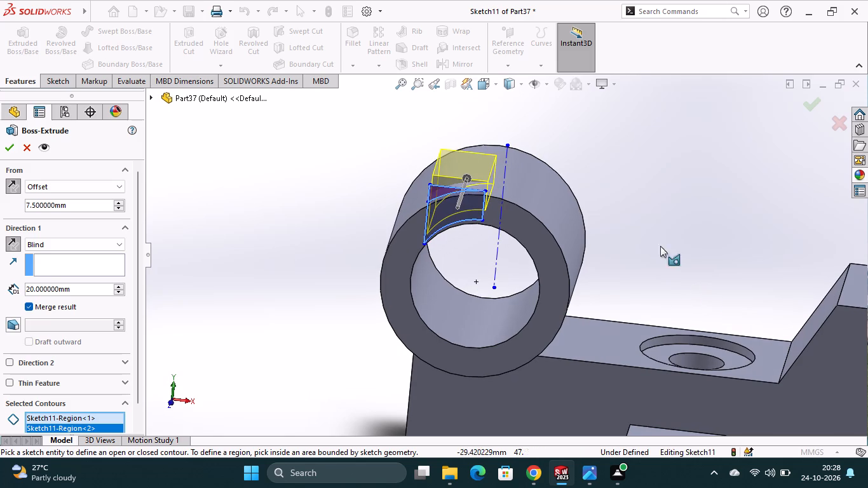
{"action": "left_click", "coordinate": [8, 144]}
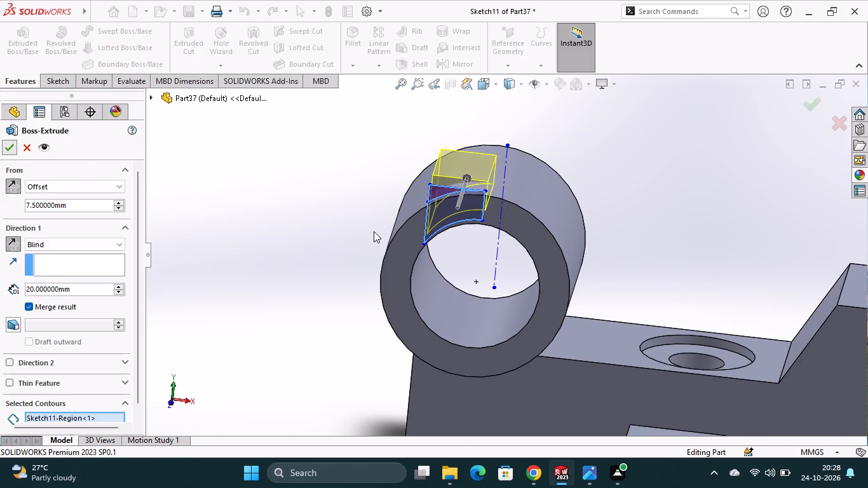
{"action": "left_click", "coordinate": [340, 259]}
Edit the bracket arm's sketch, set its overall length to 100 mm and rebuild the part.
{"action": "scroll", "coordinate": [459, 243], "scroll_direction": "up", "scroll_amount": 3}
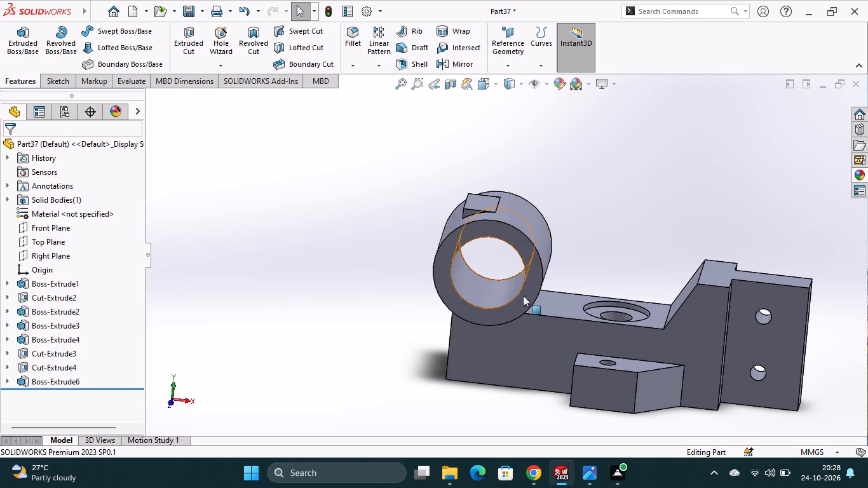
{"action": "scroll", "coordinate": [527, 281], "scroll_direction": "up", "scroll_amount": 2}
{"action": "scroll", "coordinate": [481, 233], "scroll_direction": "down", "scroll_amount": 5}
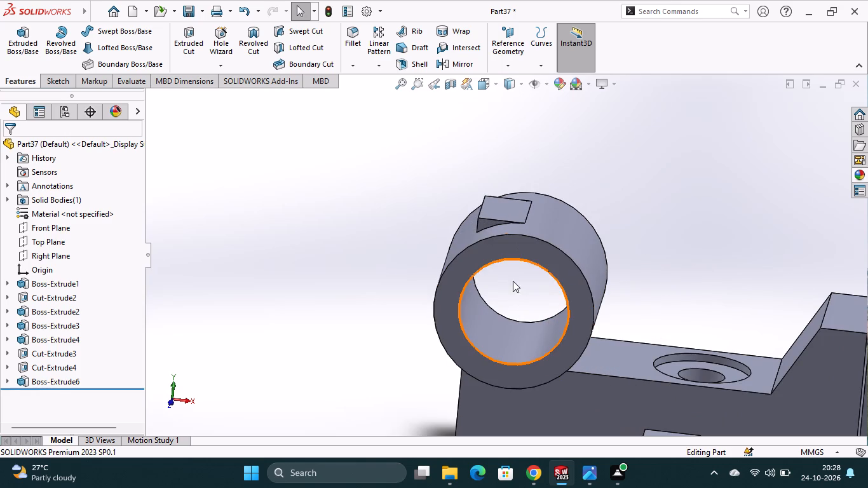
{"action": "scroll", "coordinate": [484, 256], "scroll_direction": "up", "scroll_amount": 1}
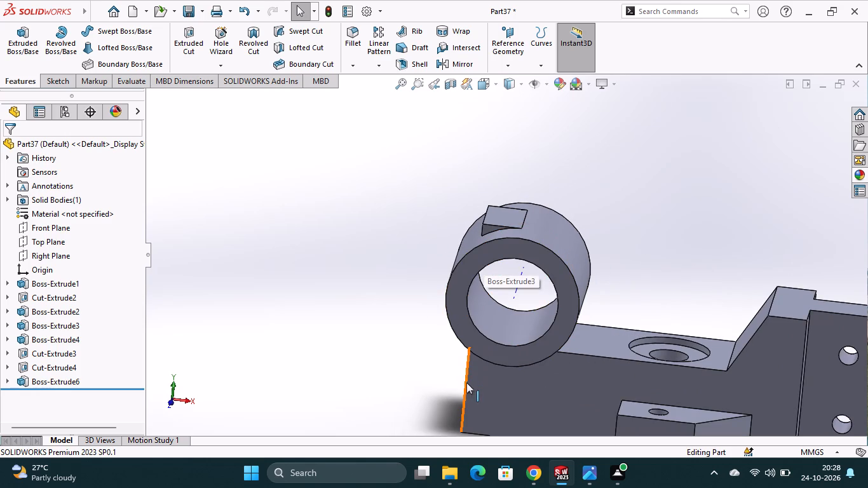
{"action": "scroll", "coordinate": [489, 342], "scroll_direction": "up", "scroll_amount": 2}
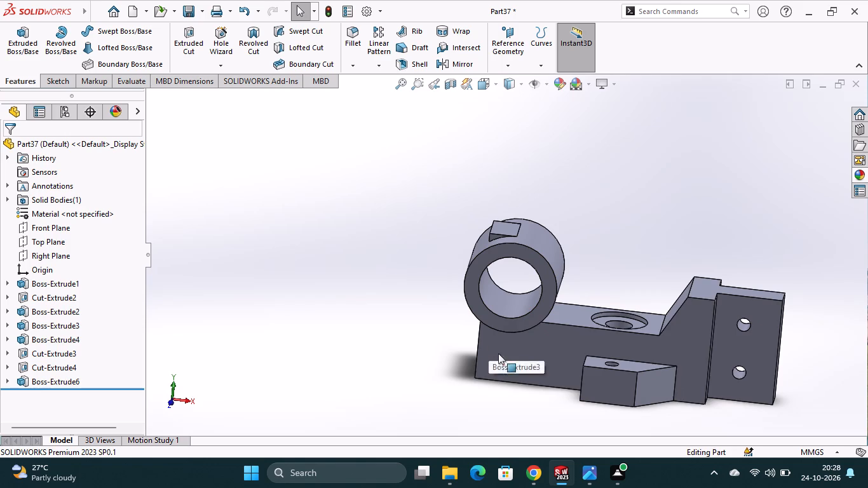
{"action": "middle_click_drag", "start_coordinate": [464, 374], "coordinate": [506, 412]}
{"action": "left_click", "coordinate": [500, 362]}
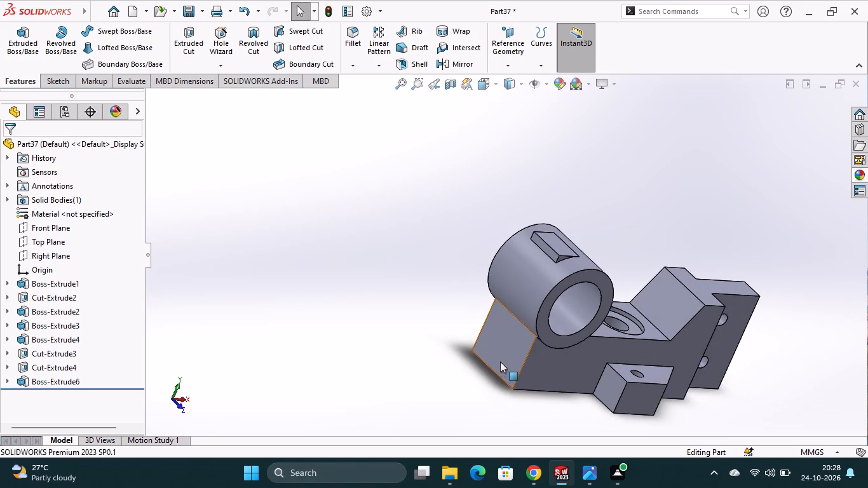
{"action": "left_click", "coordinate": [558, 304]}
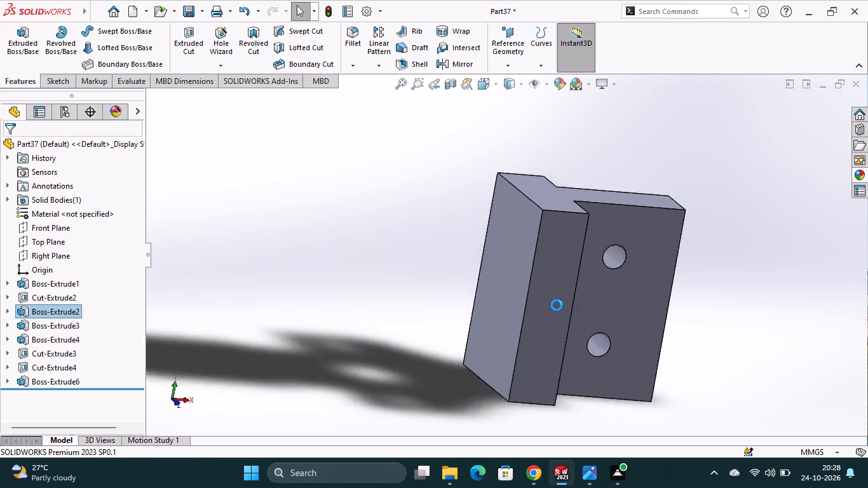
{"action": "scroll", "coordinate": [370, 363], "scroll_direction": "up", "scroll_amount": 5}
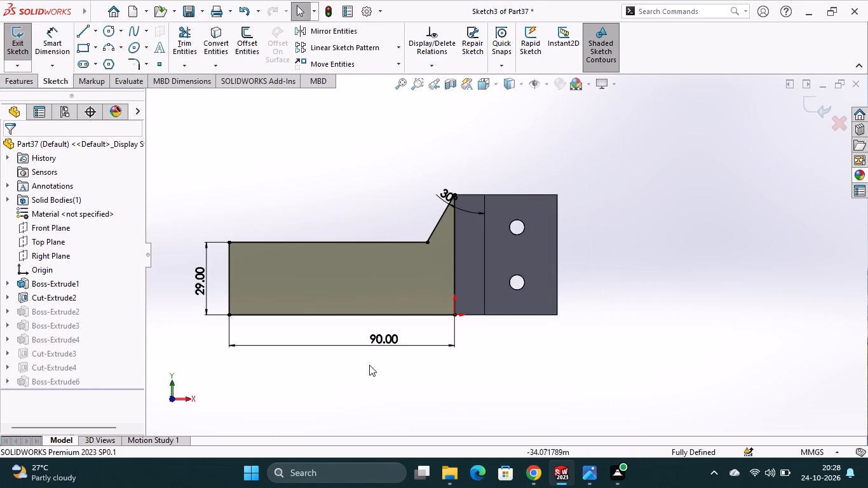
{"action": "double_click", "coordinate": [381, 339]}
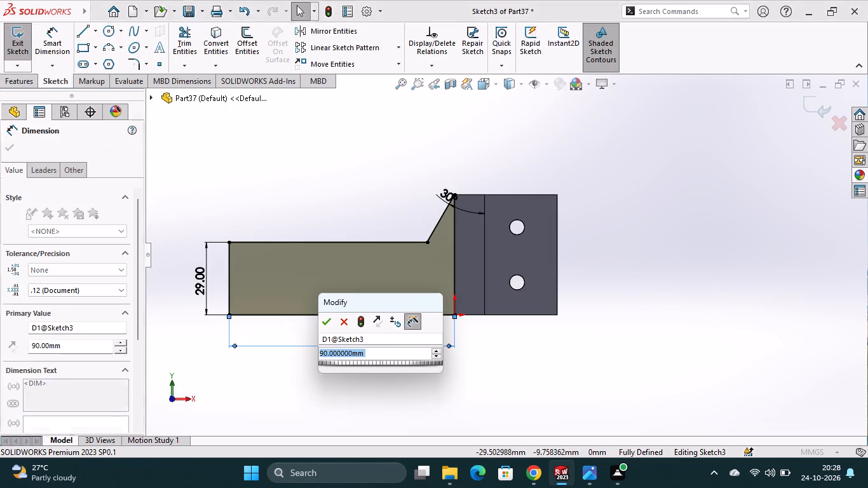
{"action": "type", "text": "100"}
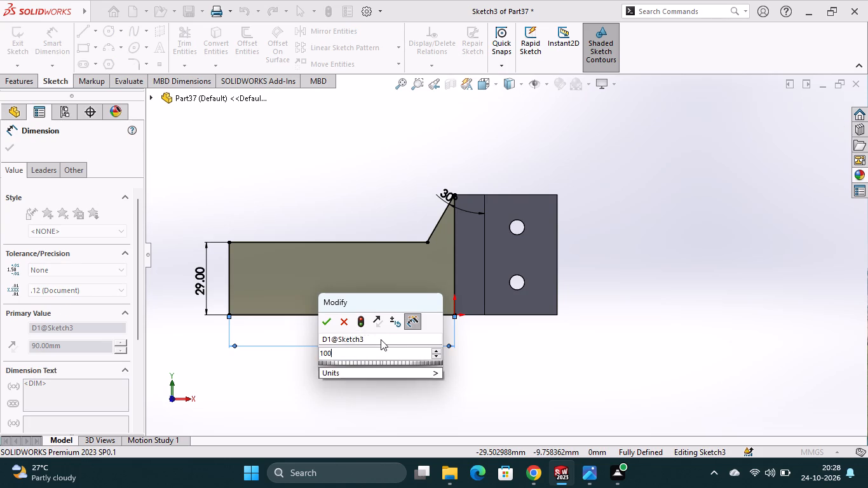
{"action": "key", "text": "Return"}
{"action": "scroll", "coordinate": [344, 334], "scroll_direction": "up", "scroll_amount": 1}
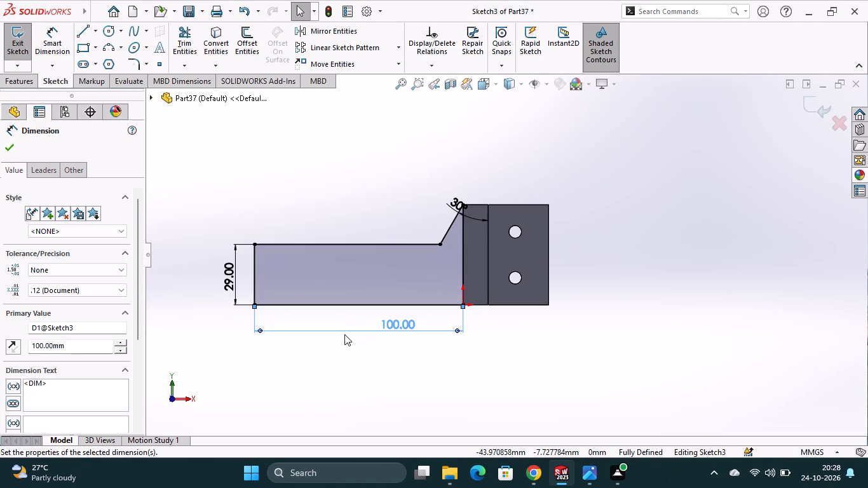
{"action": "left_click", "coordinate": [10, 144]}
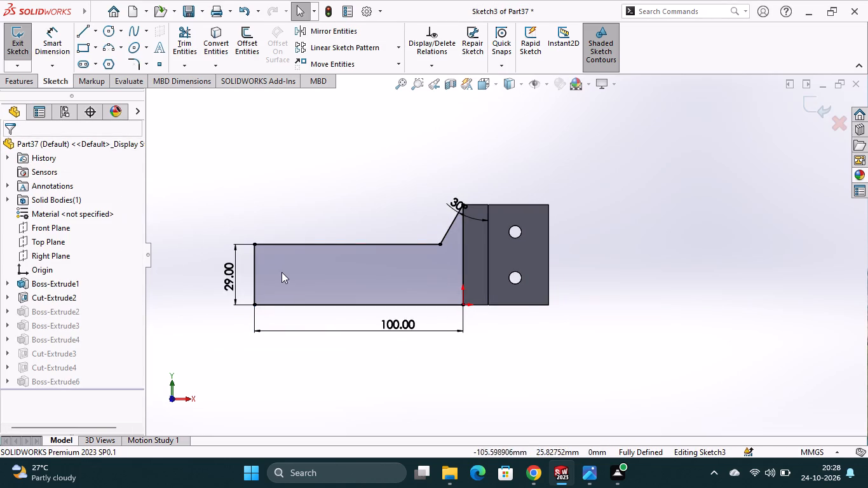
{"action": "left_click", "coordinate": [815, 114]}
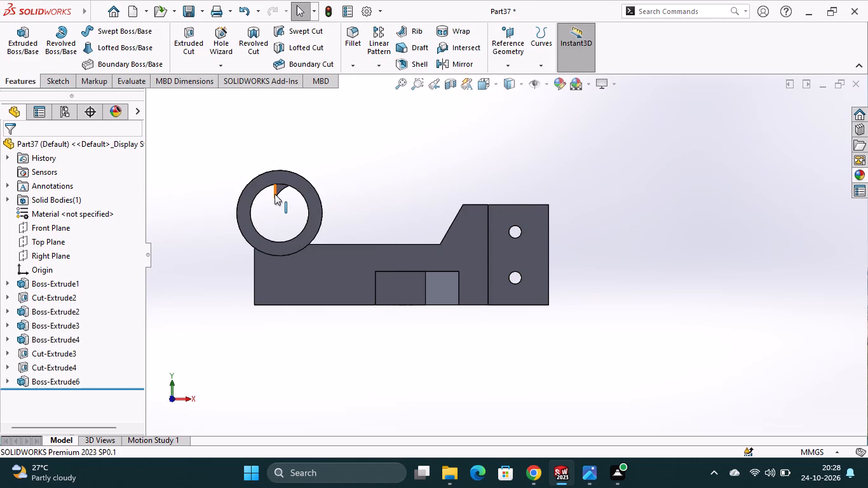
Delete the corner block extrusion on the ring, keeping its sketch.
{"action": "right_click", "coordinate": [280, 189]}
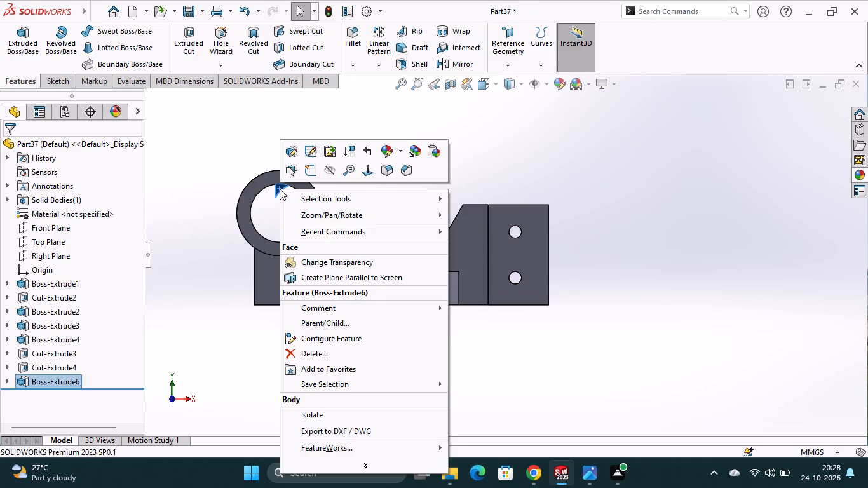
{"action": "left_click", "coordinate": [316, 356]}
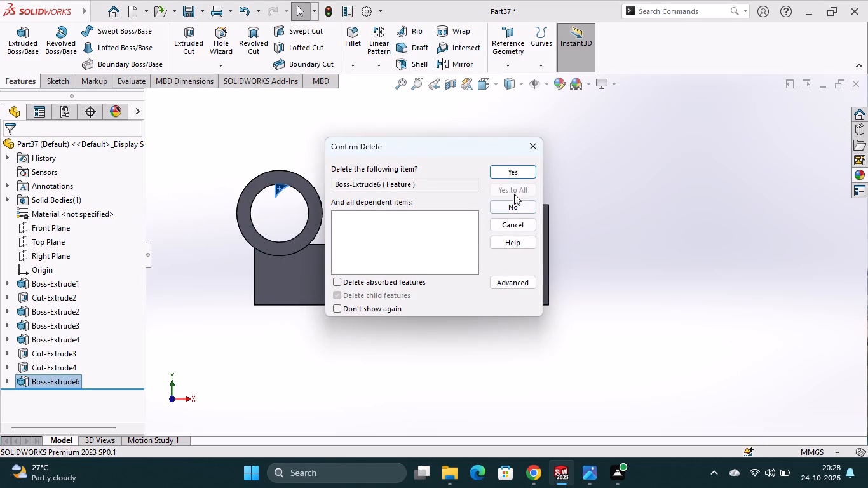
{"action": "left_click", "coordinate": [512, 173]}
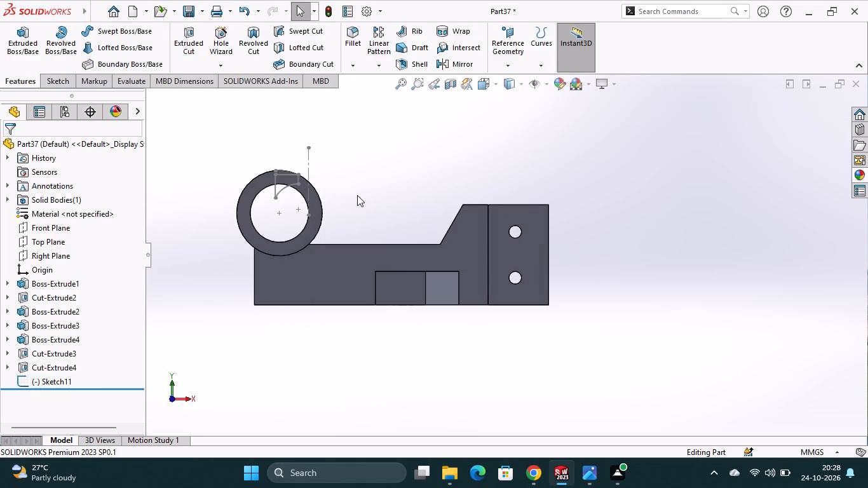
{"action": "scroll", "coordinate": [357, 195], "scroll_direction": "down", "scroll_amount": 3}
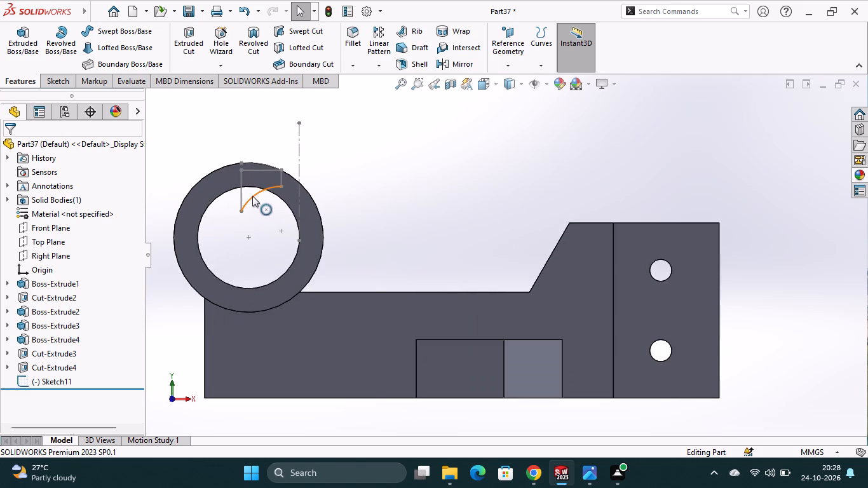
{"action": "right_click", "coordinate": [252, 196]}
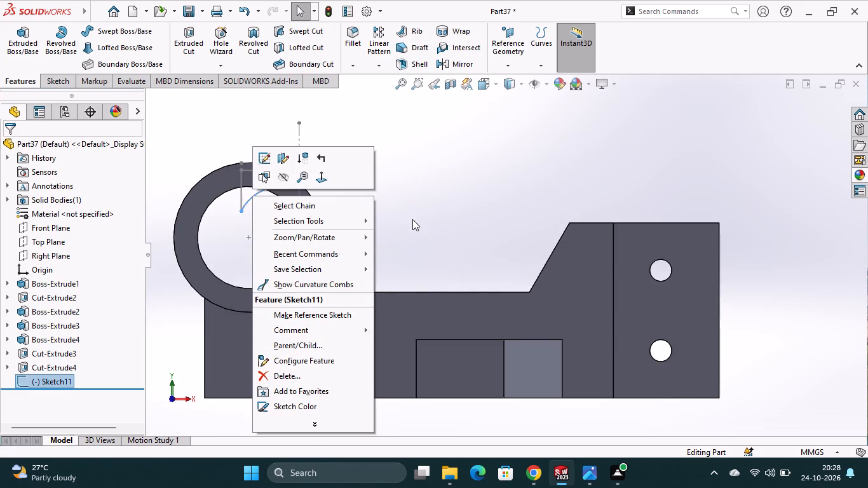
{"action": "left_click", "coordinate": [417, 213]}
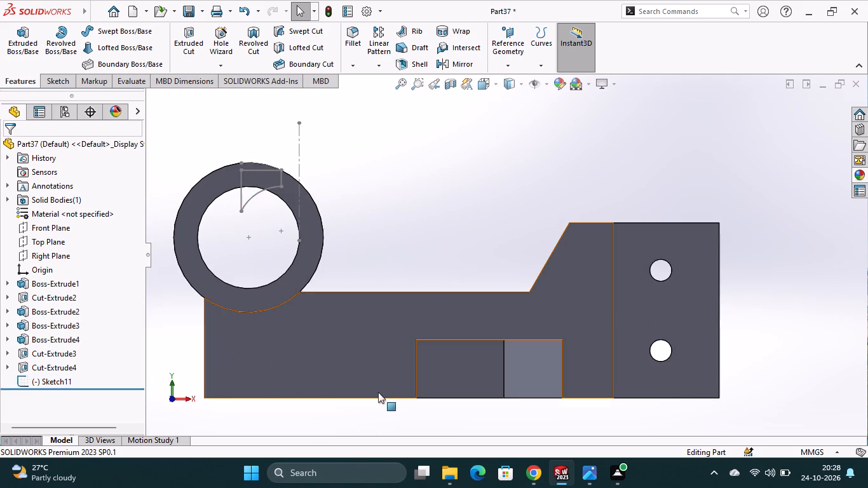
Undo the corner block's deletion and the arm's length change, and exit the arm sketch.
{"action": "scroll", "coordinate": [332, 374], "scroll_direction": "up", "scroll_amount": 2}
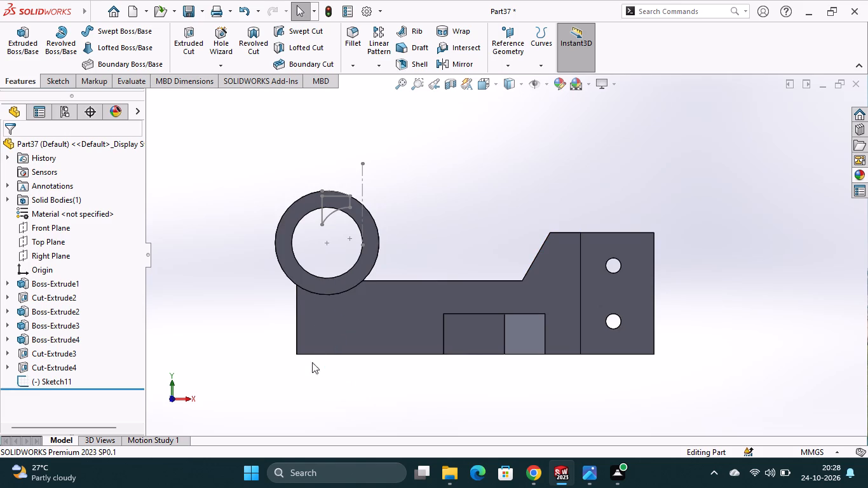
{"action": "key", "text": "ctrl+z"}
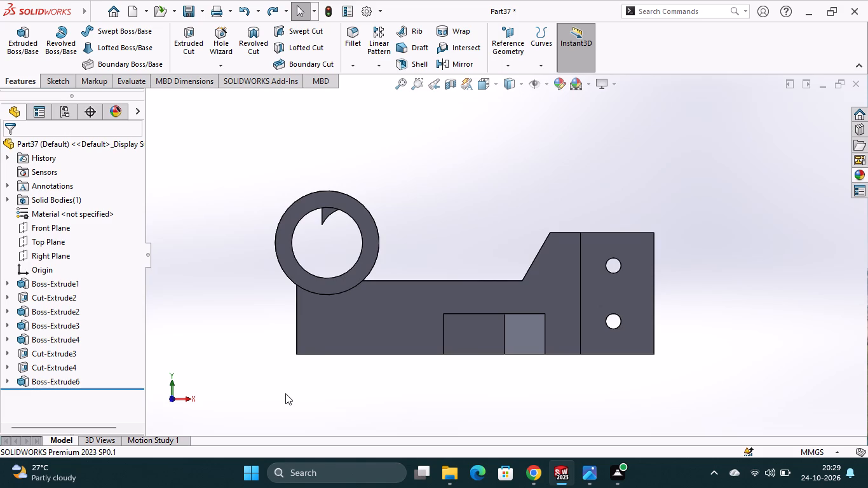
{"action": "key", "text": "ctrl+z"}
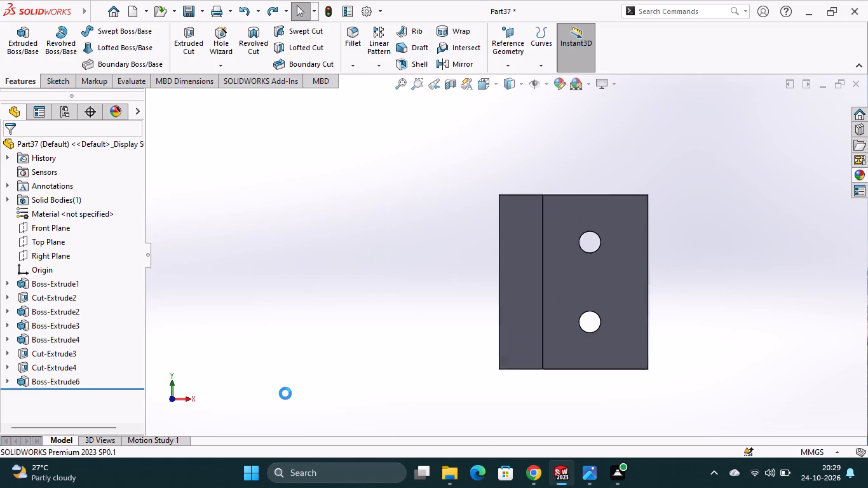
{"action": "key", "text": "ctrl+z"}
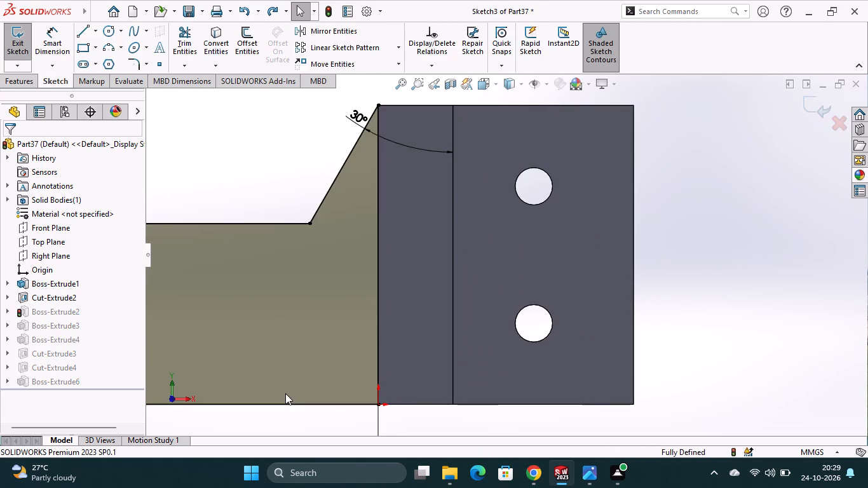
{"action": "key", "text": "ctrl+z"}
{"action": "scroll", "coordinate": [535, 276], "scroll_direction": "up", "scroll_amount": 5}
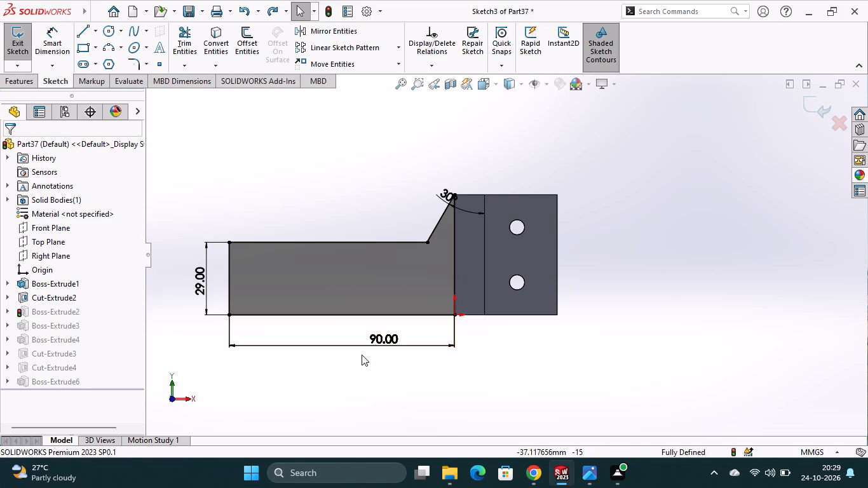
{"action": "left_click", "coordinate": [808, 106]}
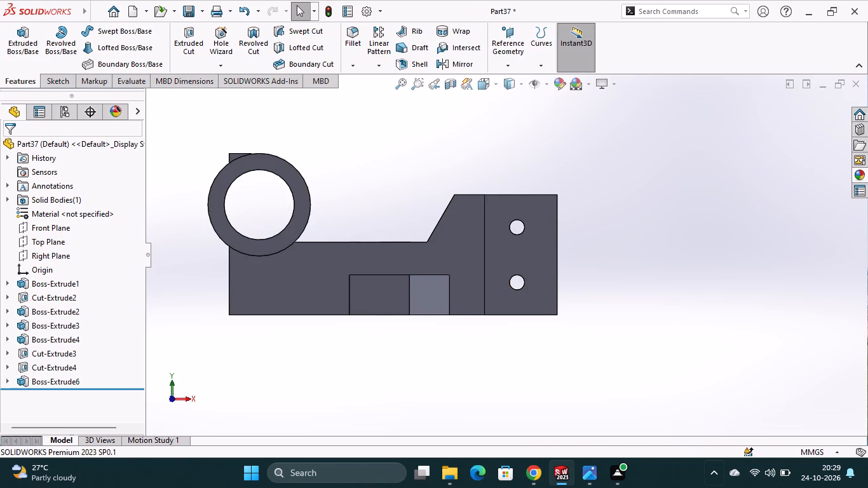
On the arm's top face, sketch connected centrelines from the recess hole centre: about 40 mm sideways, 50 mm towards the ring, 76 mm back across it.
{"action": "scroll", "coordinate": [461, 294], "scroll_direction": "up", "scroll_amount": 1}
{"action": "middle_click_drag", "start_coordinate": [405, 220], "coordinate": [398, 241]}
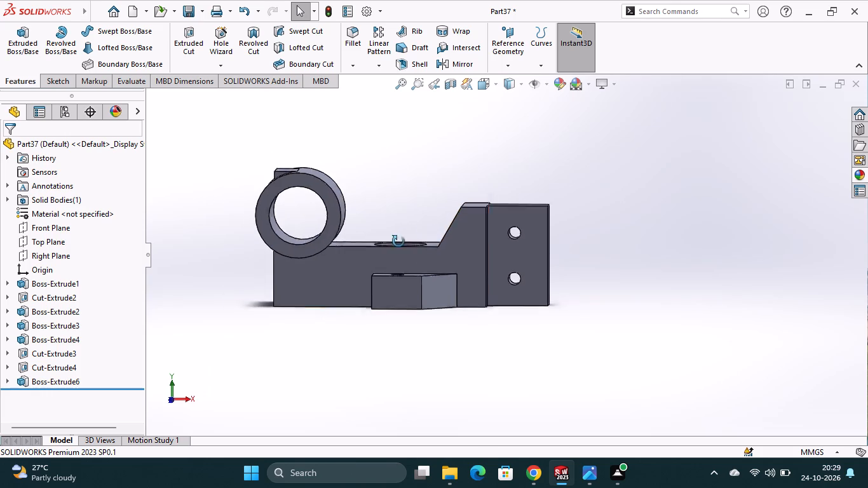
{"action": "middle_click_drag", "start_coordinate": [398, 241], "coordinate": [384, 304]}
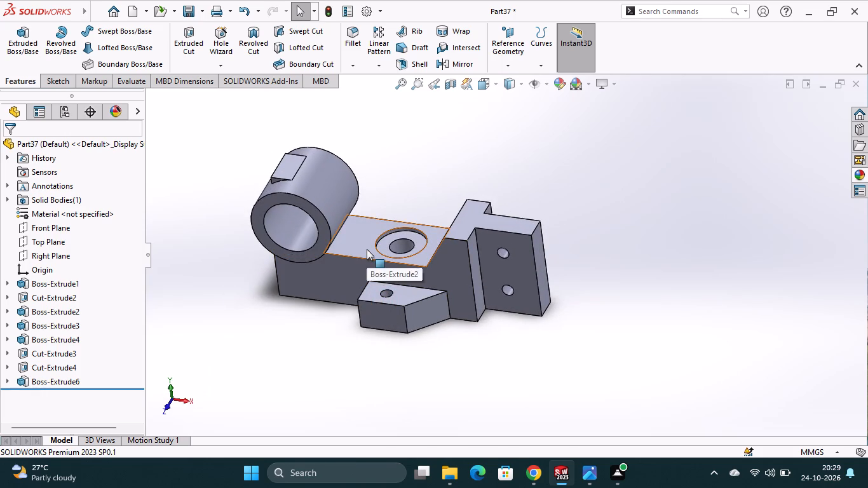
{"action": "left_click", "coordinate": [367, 248]}
{"action": "left_click", "coordinate": [426, 213]}
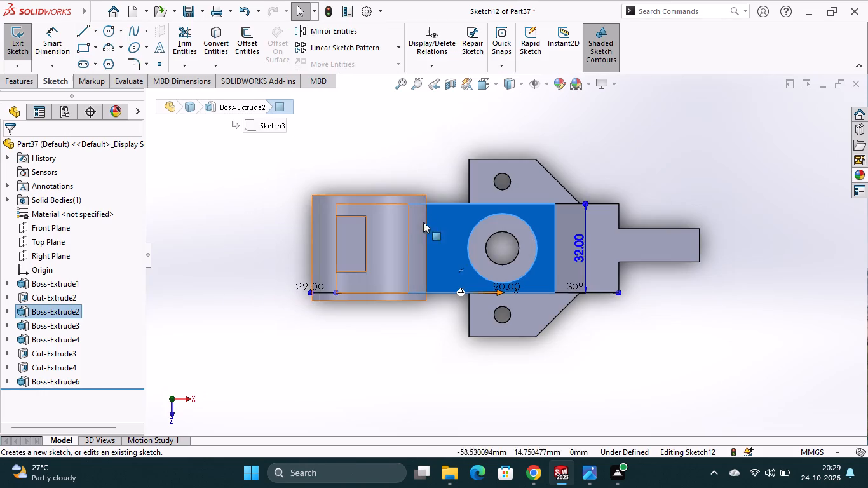
{"action": "left_click", "coordinate": [98, 29]}
{"action": "left_click", "coordinate": [92, 58]}
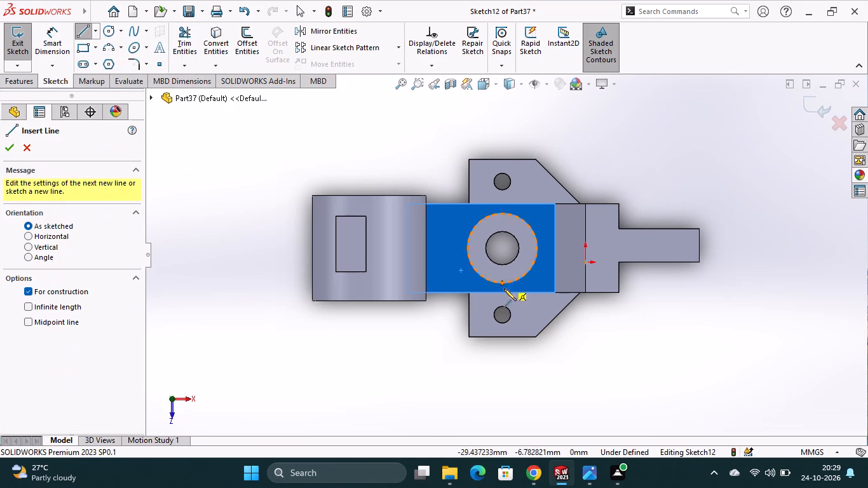
{"action": "left_click", "coordinate": [503, 248]}
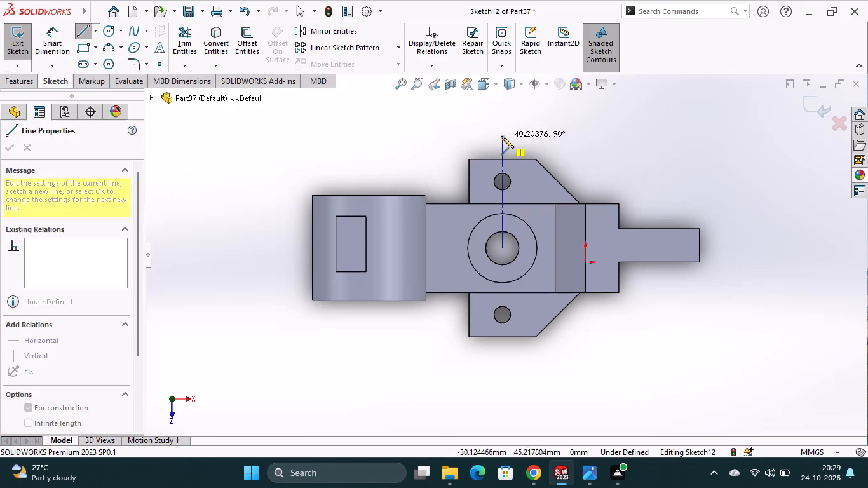
{"action": "left_click", "coordinate": [501, 136]}
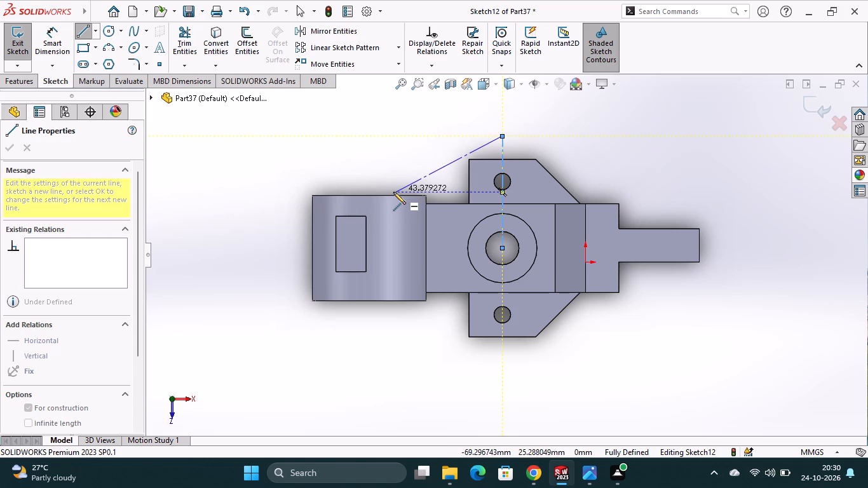
{"action": "left_click", "coordinate": [363, 137]}
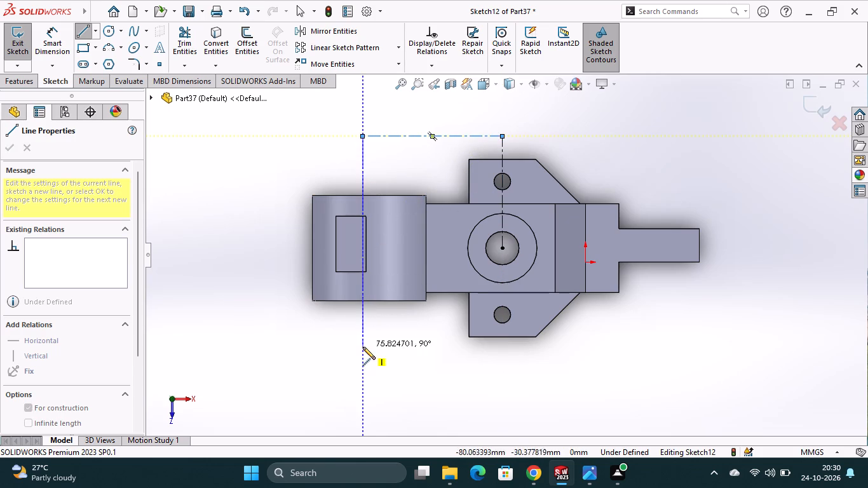
{"action": "left_click", "coordinate": [363, 347]}
{"action": "key", "text": "Escape"}
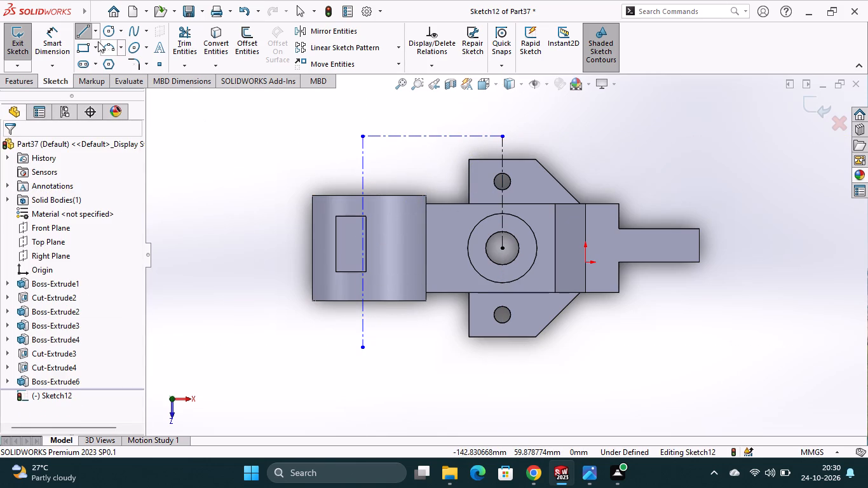
Dimension the centreline crossing the ring at 41/2 mm from the ring's outer edge.
{"action": "left_click", "coordinate": [49, 41]}
{"action": "left_click", "coordinate": [311, 290]}
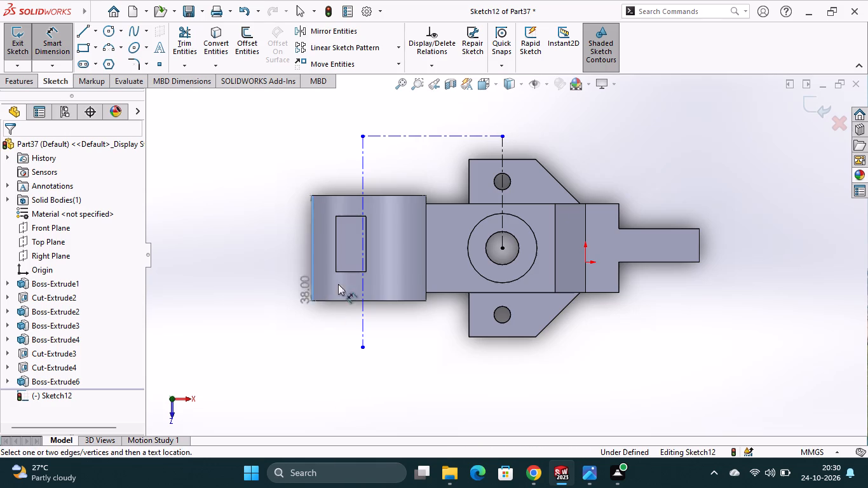
{"action": "left_click", "coordinate": [362, 297]}
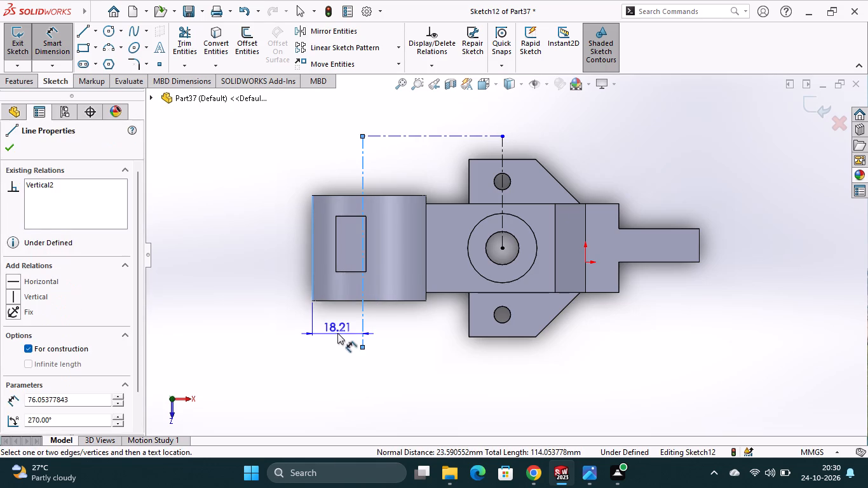
{"action": "left_click", "coordinate": [337, 332]}
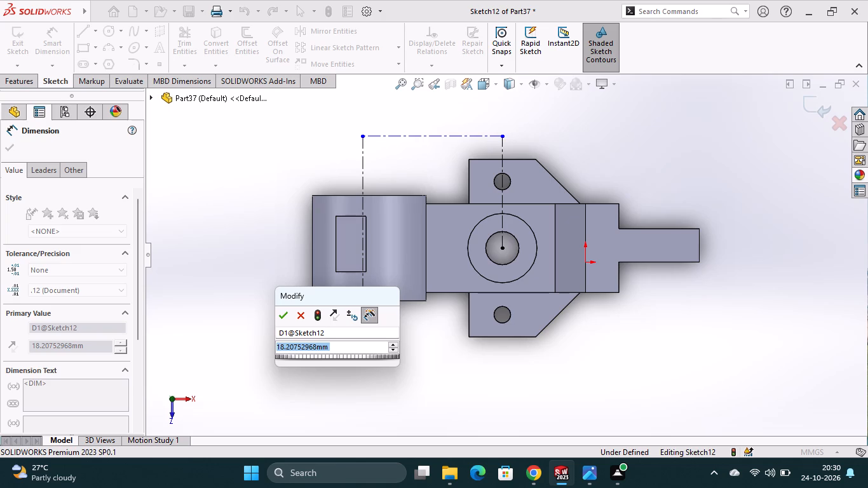
{"action": "type", "text": "41"}
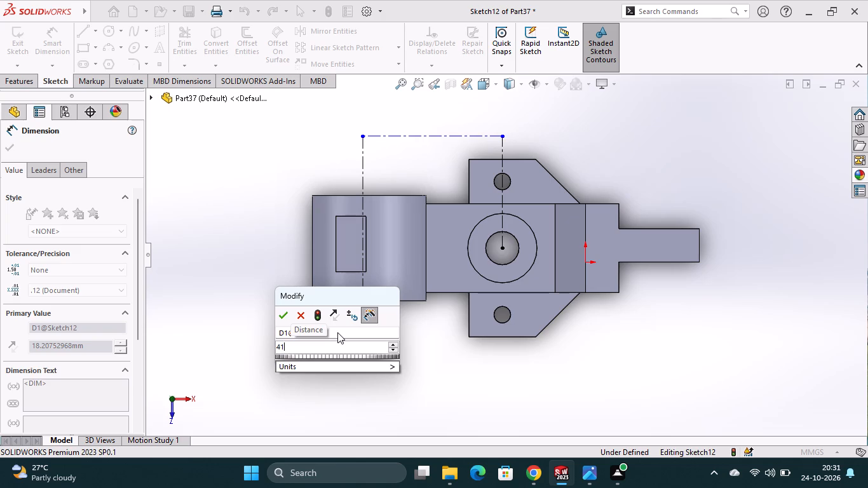
{"action": "key", "text": "slash"}
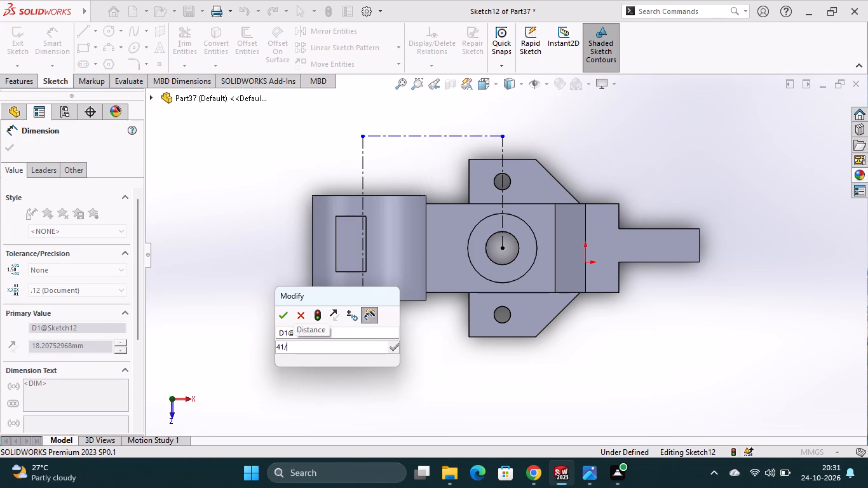
{"action": "key", "text": "2"}
{"action": "key", "text": "Return"}
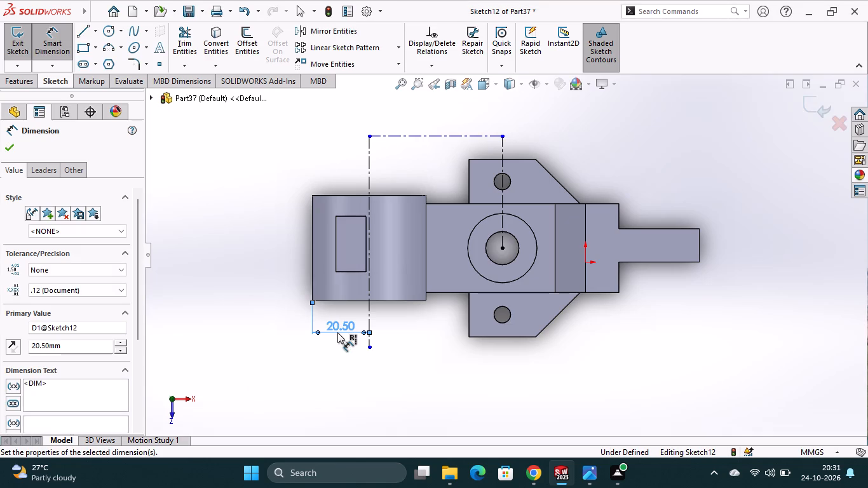
Add a driven length dimension to the centreline linking the recess hole's centreline to the ring's centreline.
{"action": "left_click", "coordinate": [431, 135]}
{"action": "left_click", "coordinate": [434, 119]}
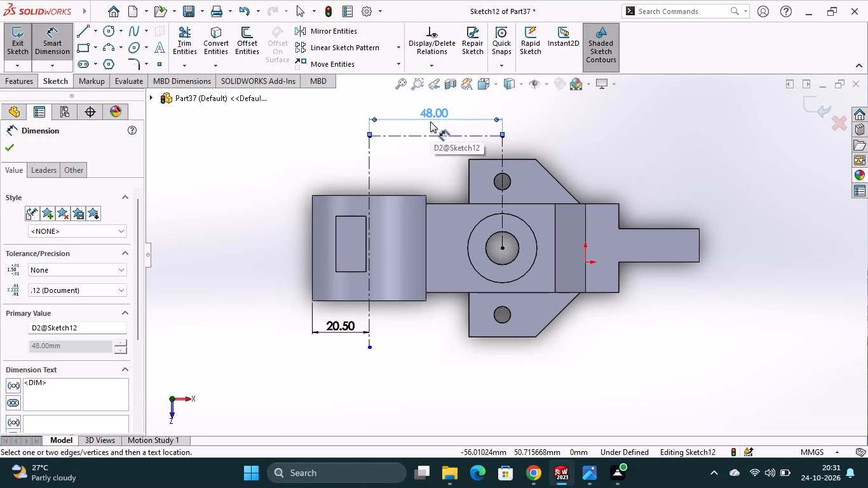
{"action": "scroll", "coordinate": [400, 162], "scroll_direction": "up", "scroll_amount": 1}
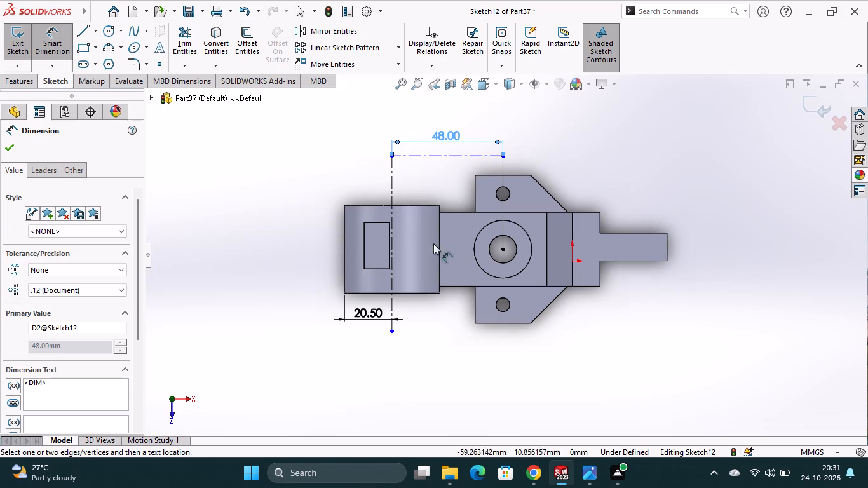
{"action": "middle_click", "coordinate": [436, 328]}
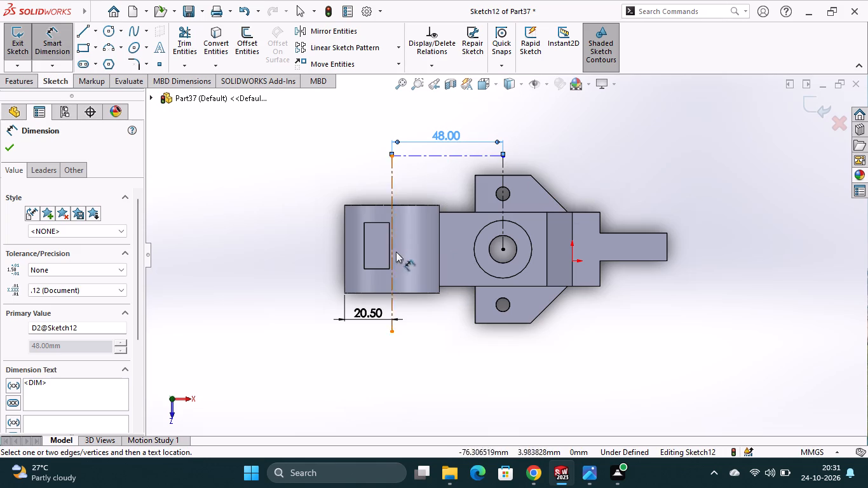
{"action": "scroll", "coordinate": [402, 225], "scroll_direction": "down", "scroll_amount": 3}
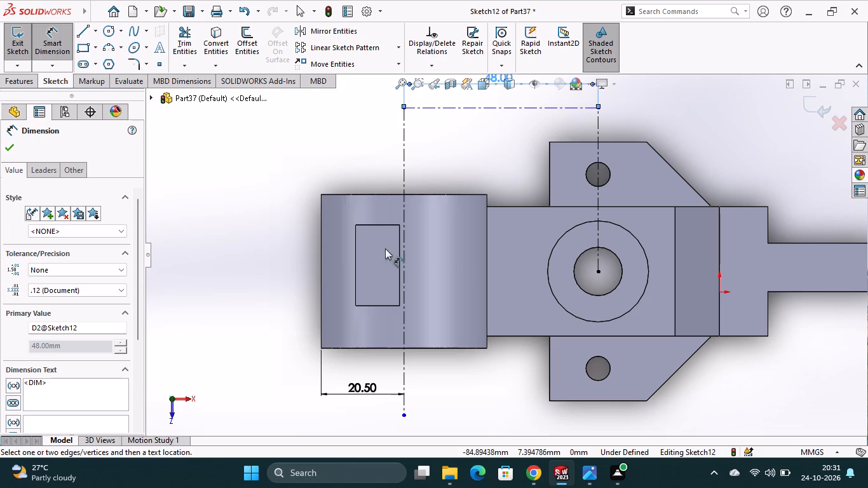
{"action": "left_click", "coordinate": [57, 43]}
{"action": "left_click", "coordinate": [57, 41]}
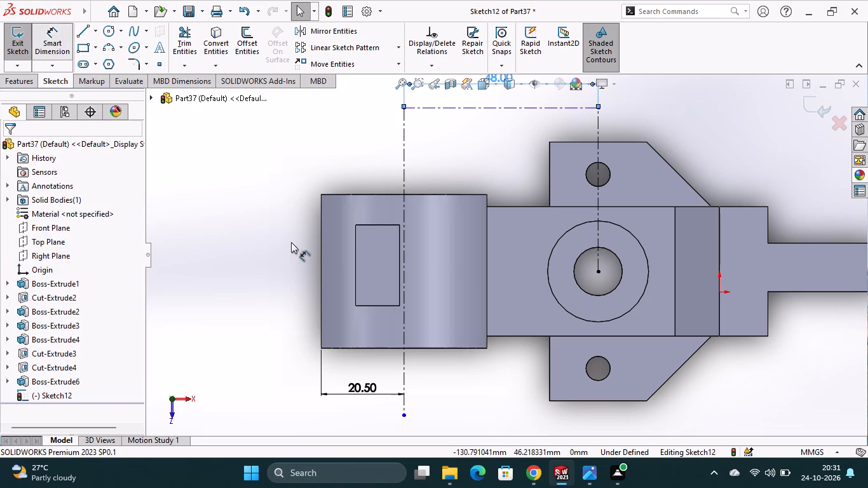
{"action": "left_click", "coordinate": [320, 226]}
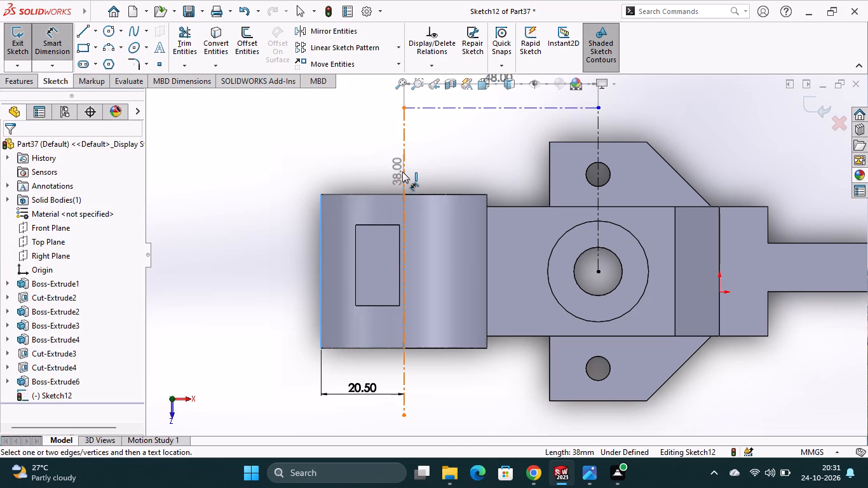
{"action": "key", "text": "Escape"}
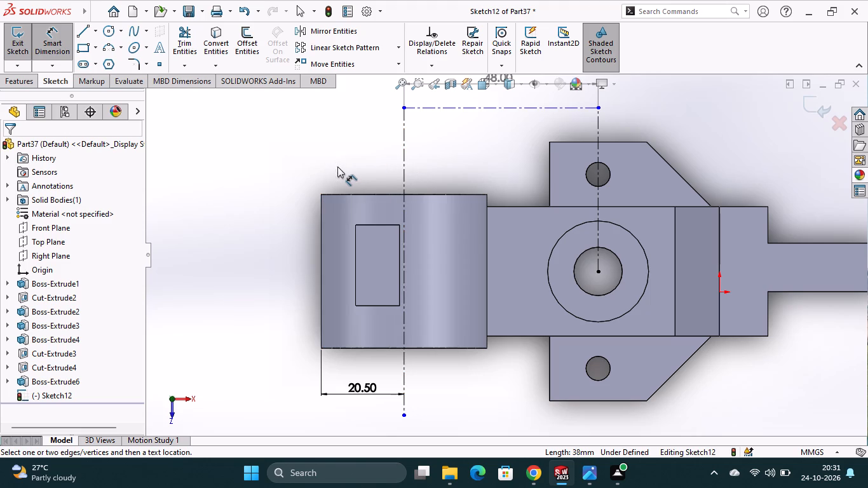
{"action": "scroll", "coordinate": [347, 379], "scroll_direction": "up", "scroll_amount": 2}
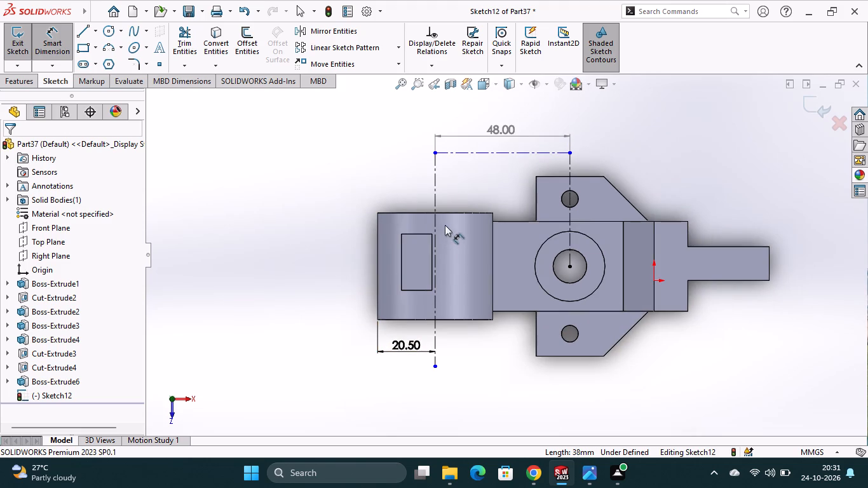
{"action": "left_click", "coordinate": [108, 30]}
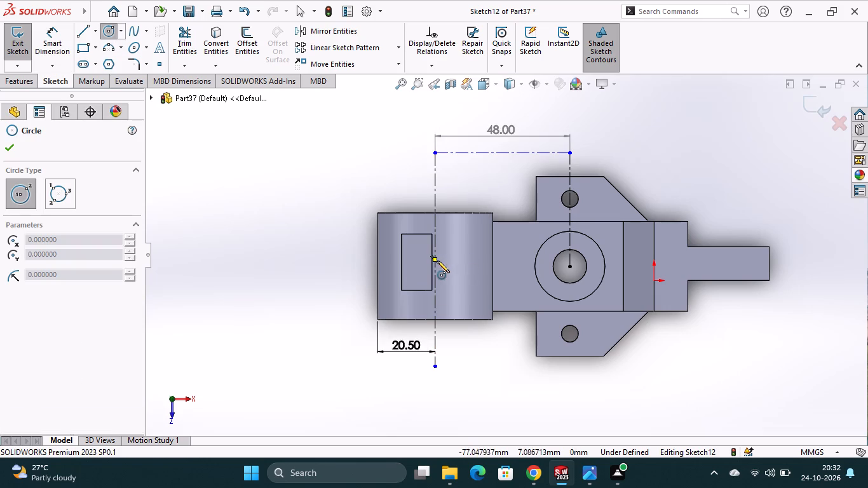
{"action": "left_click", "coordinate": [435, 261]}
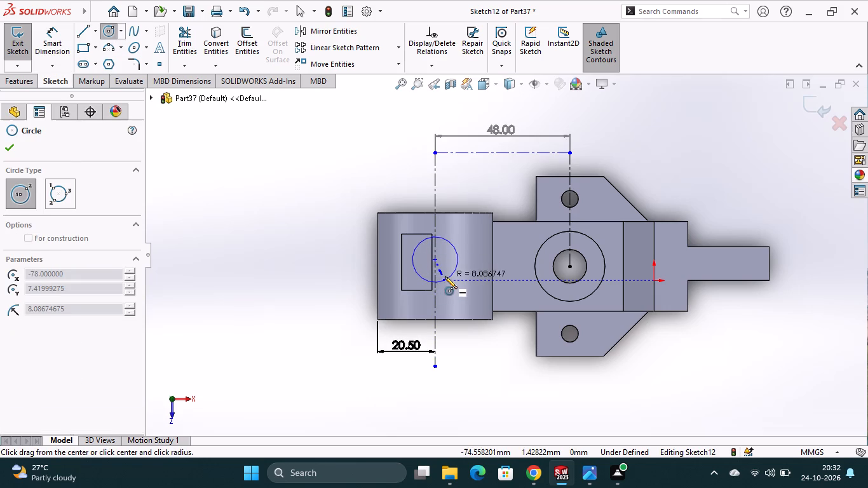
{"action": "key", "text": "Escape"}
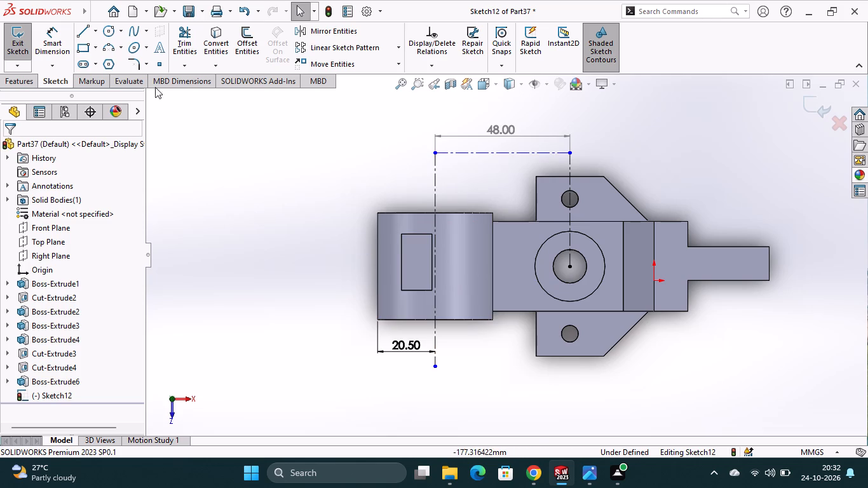
Sketch a circle of about 6.5 mm radius over the ring, centred on the centreline crossing it and level with the recess hole.
{"action": "left_click", "coordinate": [109, 29]}
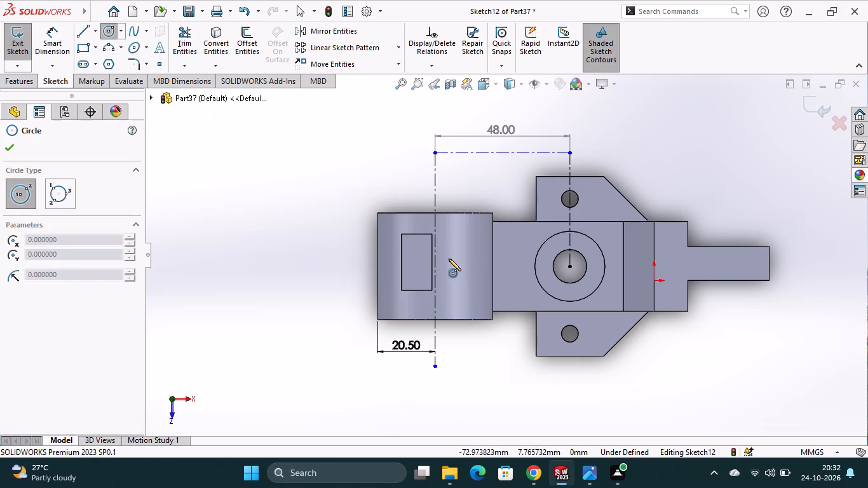
{"action": "left_click", "coordinate": [435, 265]}
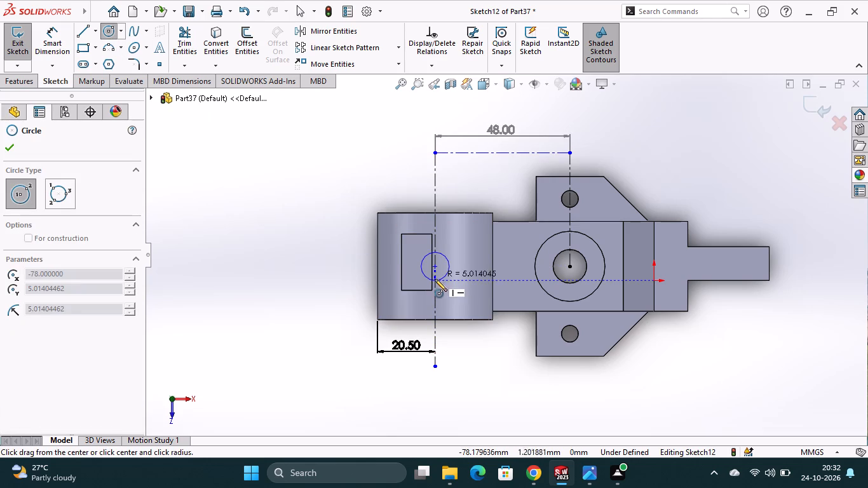
{"action": "left_click", "coordinate": [451, 275]}
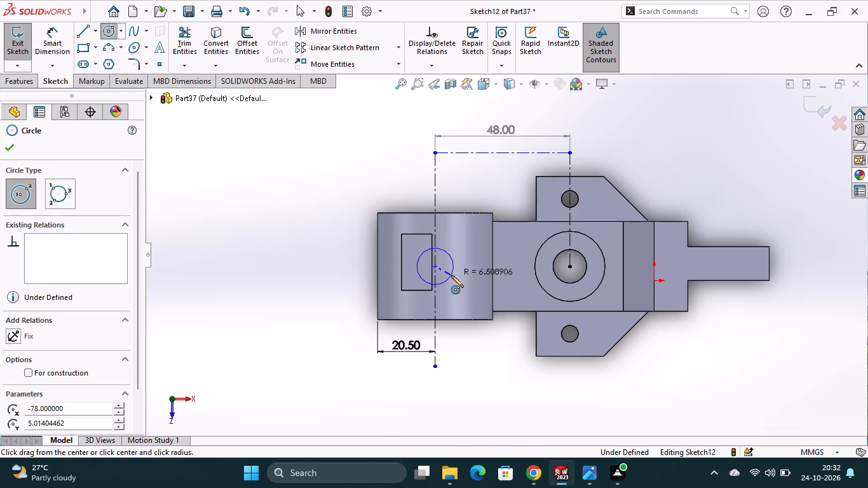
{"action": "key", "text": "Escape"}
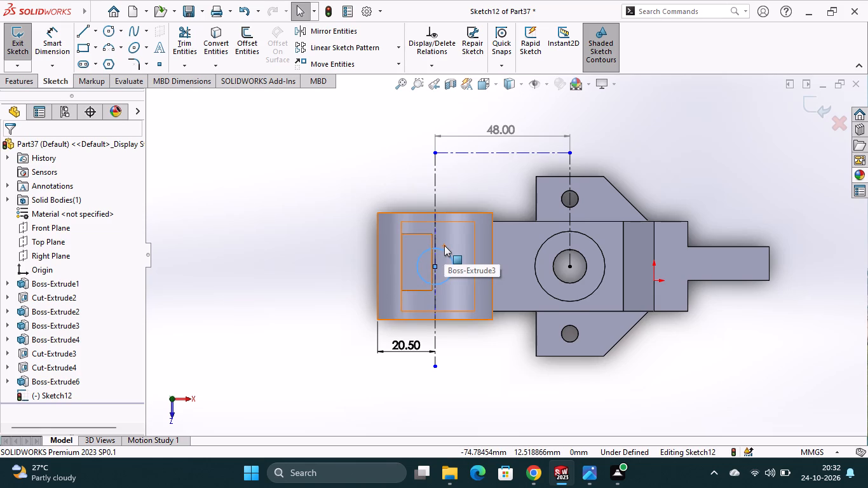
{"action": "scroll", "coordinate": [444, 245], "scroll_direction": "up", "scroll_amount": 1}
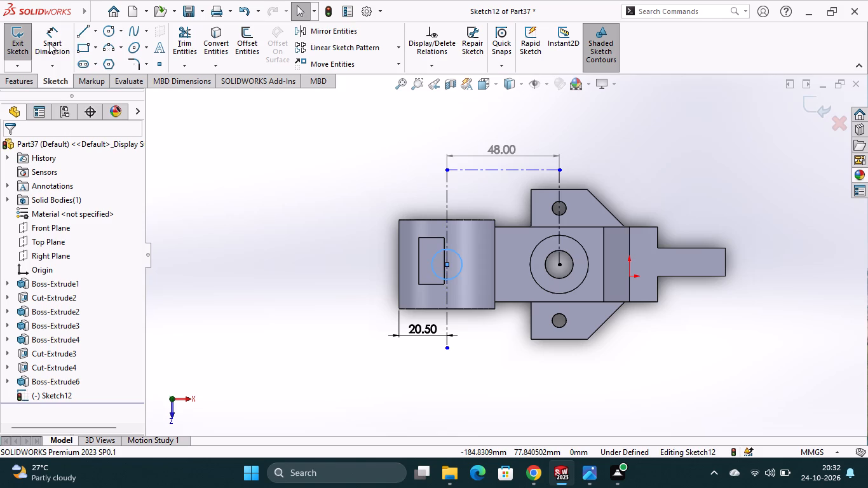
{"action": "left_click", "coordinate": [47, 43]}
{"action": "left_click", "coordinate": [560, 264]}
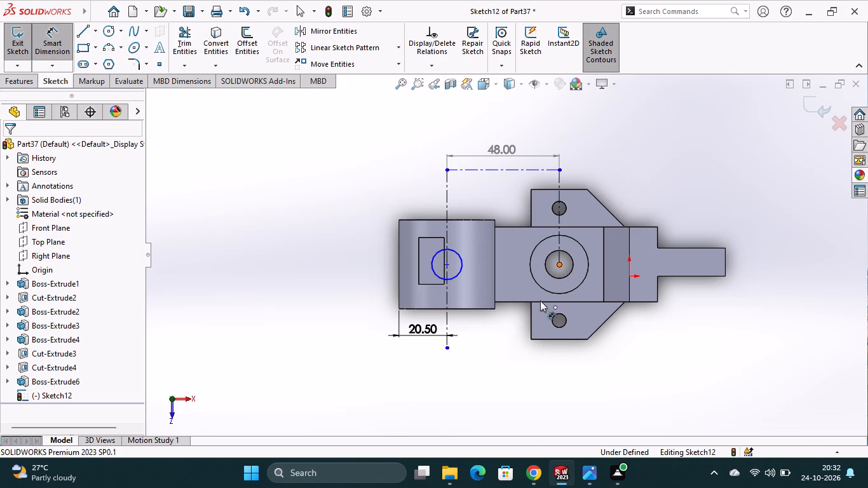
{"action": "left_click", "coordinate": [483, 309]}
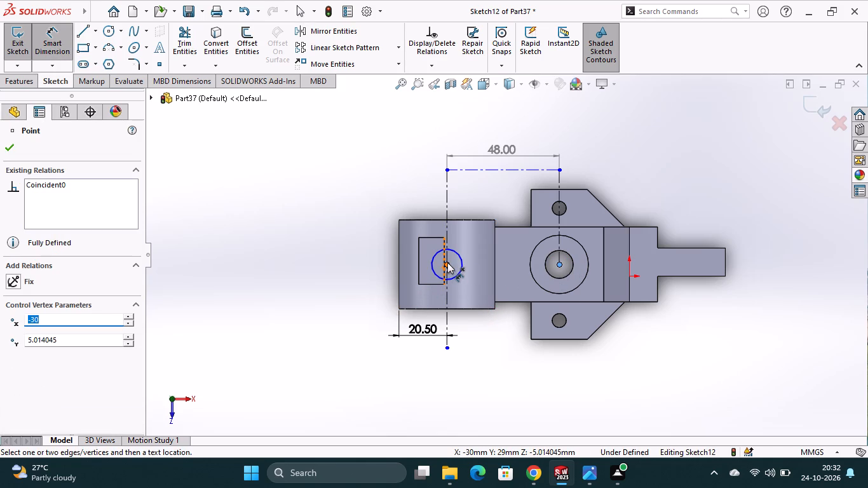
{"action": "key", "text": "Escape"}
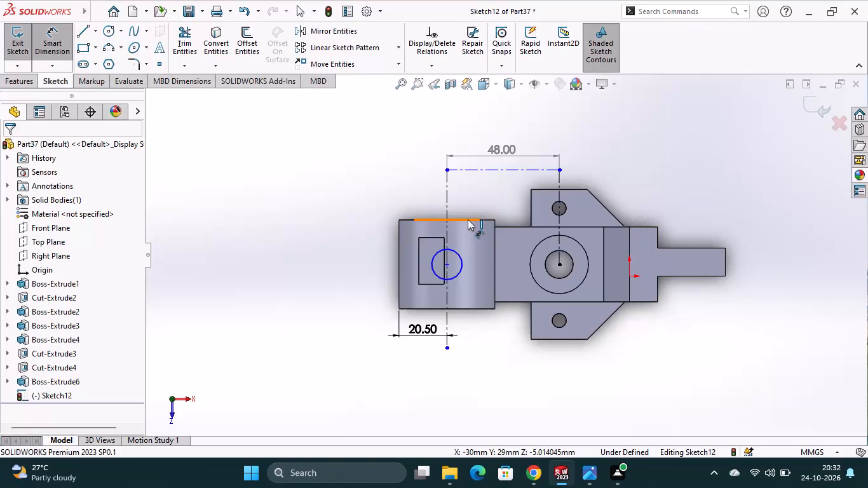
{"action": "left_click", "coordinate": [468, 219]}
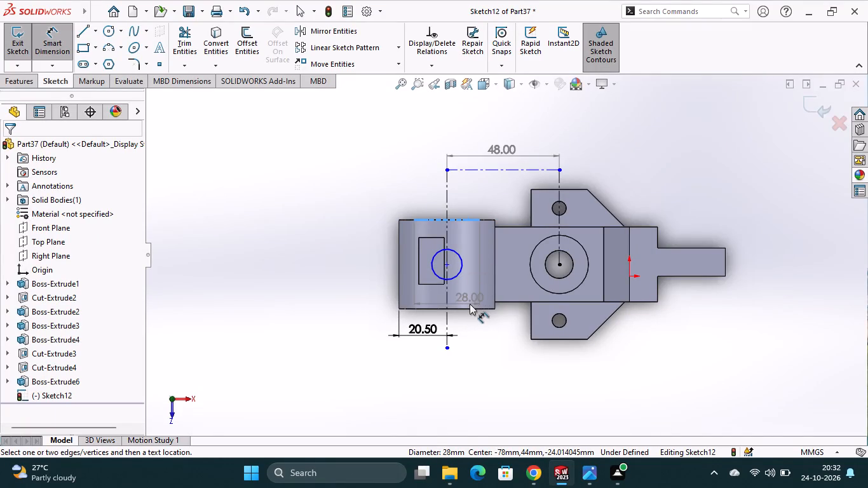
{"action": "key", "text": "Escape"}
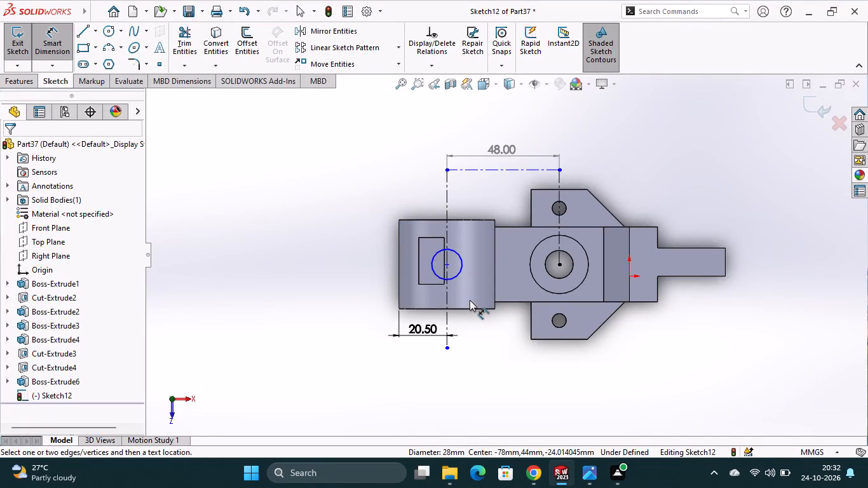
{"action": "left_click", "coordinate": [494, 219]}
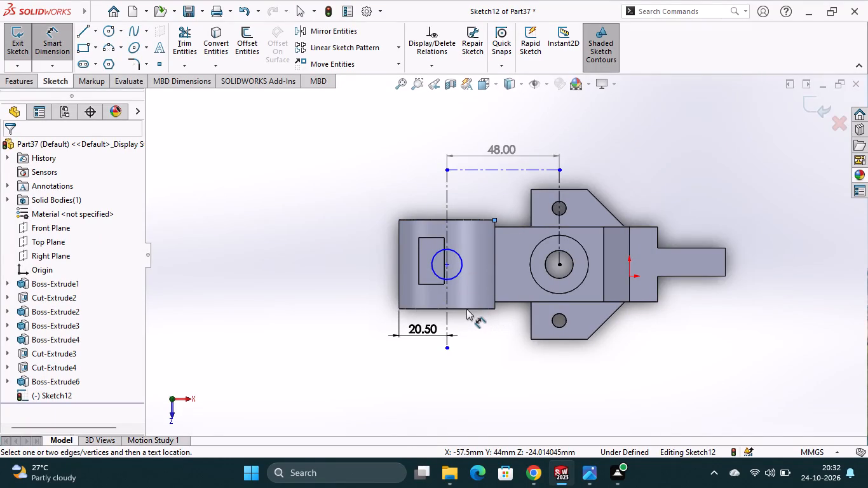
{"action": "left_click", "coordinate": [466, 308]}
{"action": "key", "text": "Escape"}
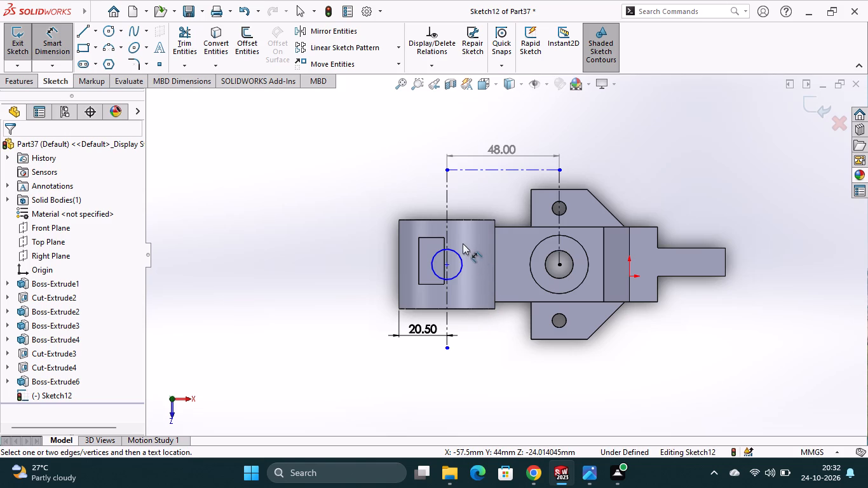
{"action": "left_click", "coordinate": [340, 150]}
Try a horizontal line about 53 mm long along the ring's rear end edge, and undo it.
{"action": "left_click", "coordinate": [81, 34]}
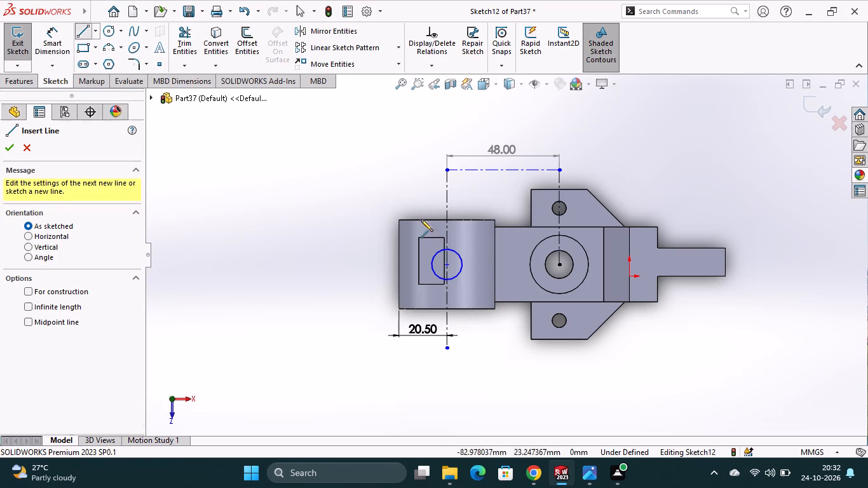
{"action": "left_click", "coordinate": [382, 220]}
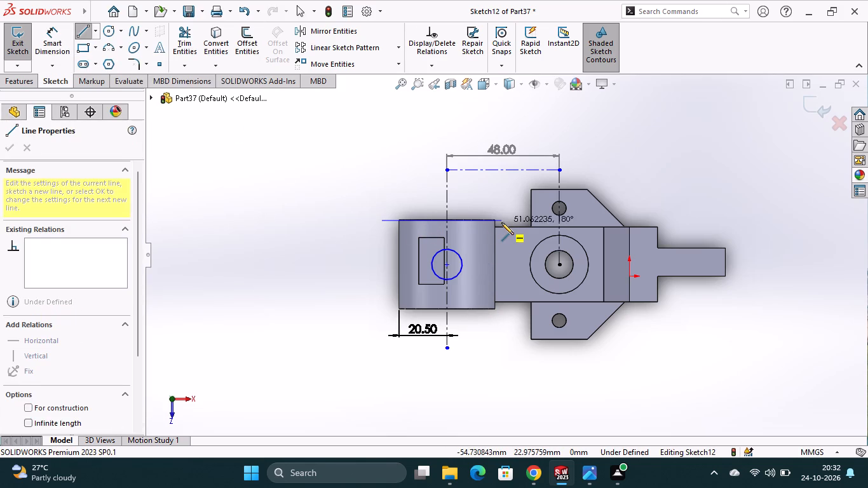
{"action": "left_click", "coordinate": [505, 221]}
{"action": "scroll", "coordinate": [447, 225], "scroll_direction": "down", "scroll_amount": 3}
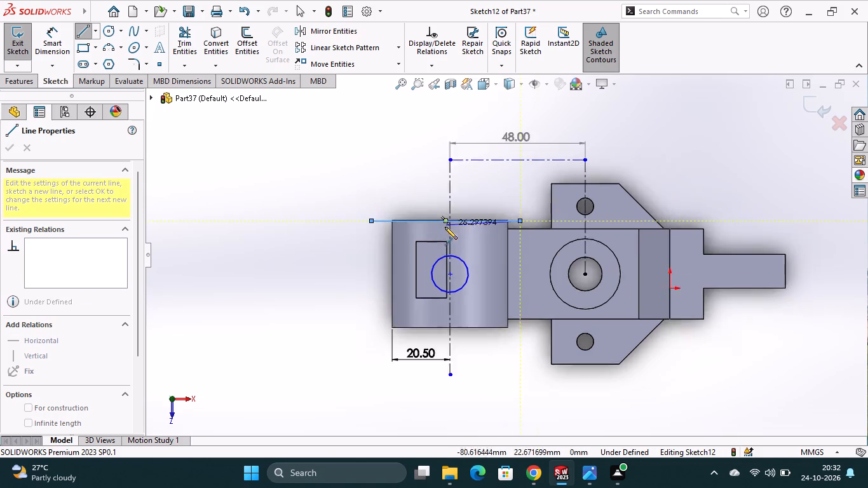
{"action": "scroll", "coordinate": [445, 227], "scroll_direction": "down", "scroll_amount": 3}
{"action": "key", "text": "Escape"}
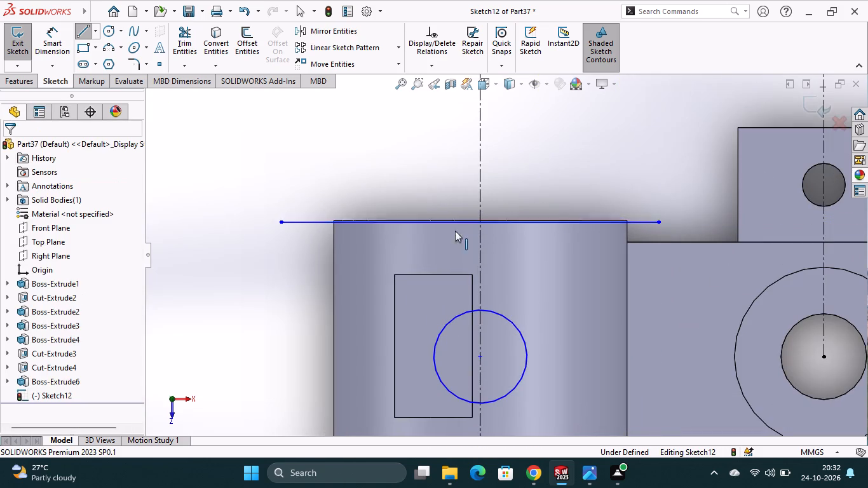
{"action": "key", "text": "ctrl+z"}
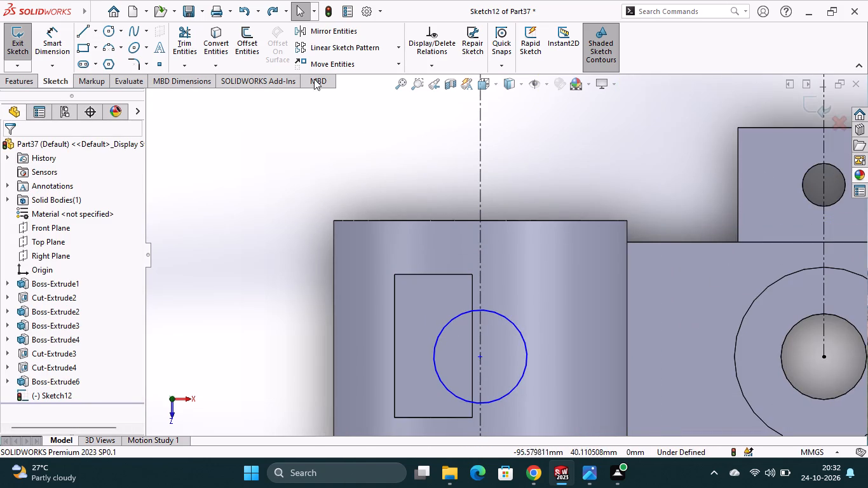
Convert the outer circular edges of the ring's two end faces into sketch lines.
{"action": "left_click", "coordinate": [213, 32]}
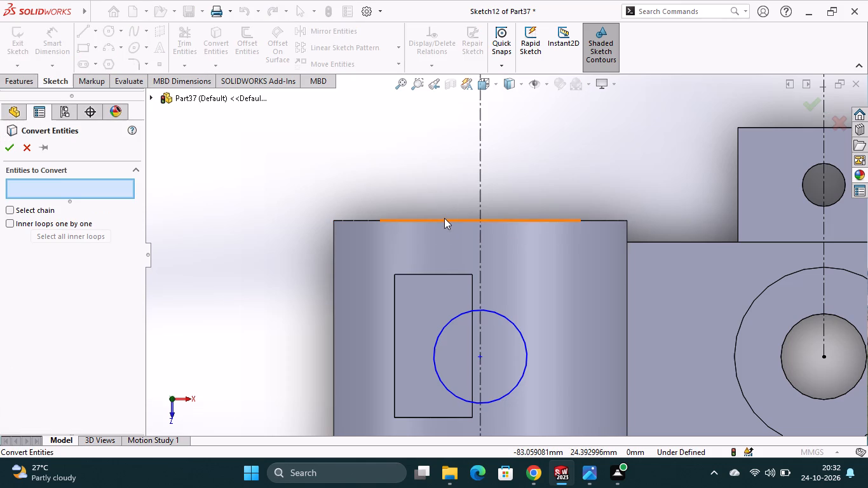
{"action": "left_click", "coordinate": [468, 222]}
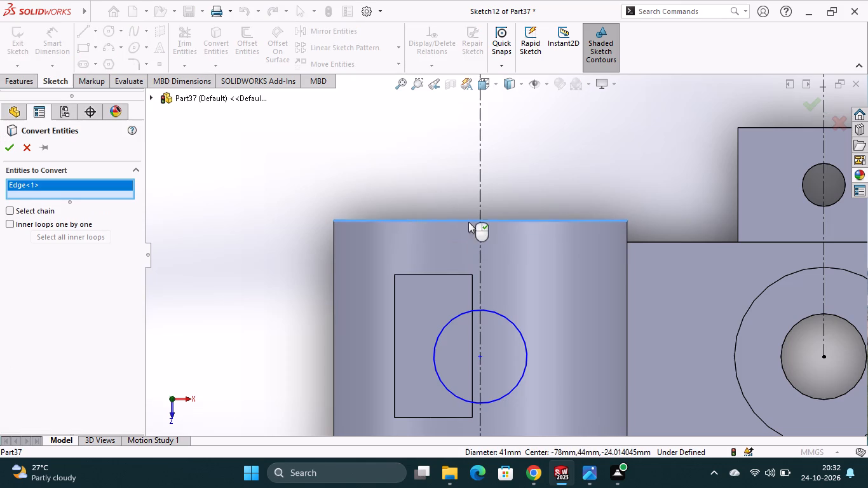
{"action": "scroll", "coordinate": [461, 269], "scroll_direction": "up", "scroll_amount": 2}
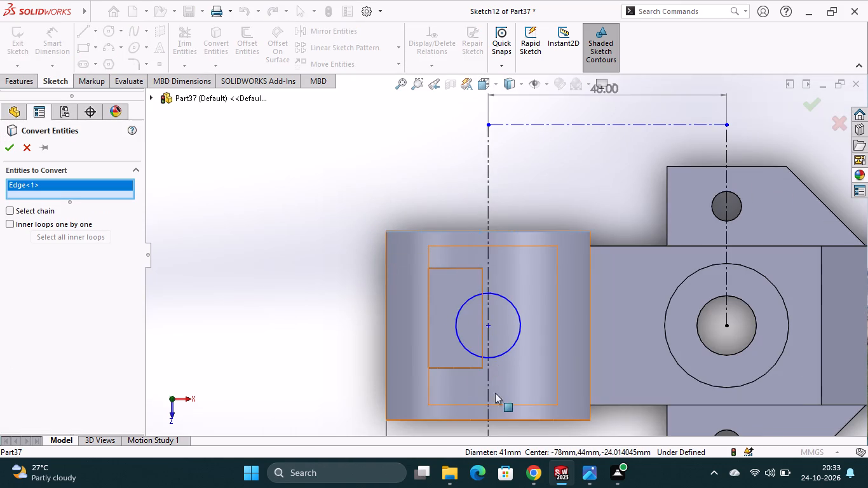
{"action": "left_click", "coordinate": [440, 421]}
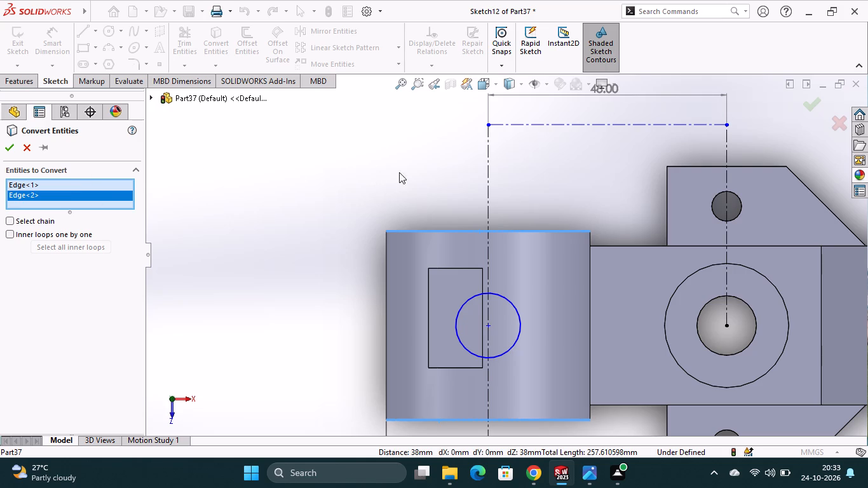
{"action": "left_click", "coordinate": [7, 150]}
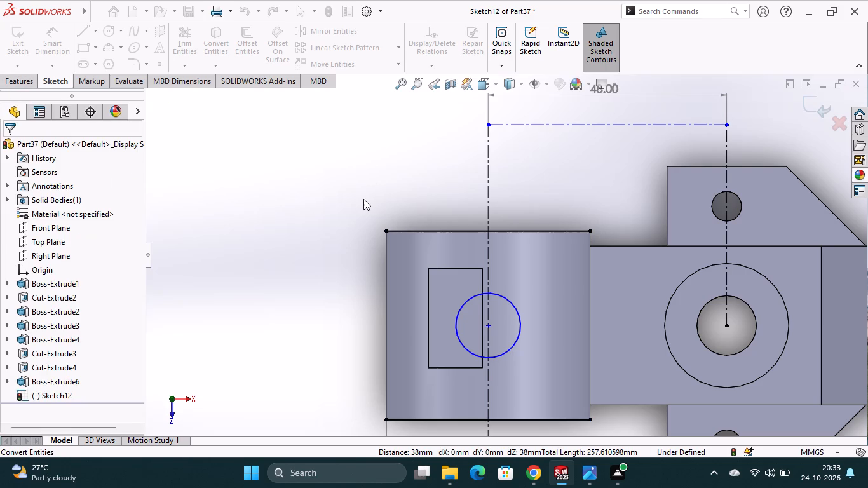
Add a driven dimension between the two converted ring edge lines.
{"action": "scroll", "coordinate": [360, 195], "scroll_direction": "up", "scroll_amount": 2}
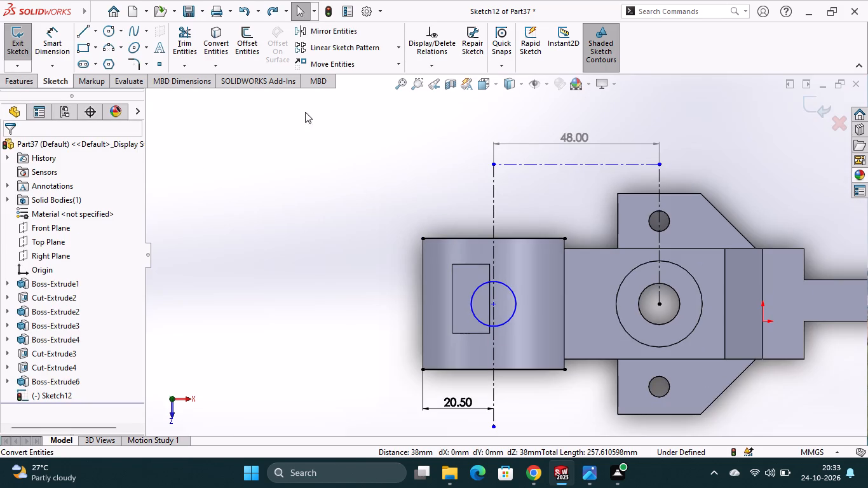
{"action": "left_click", "coordinate": [48, 46]}
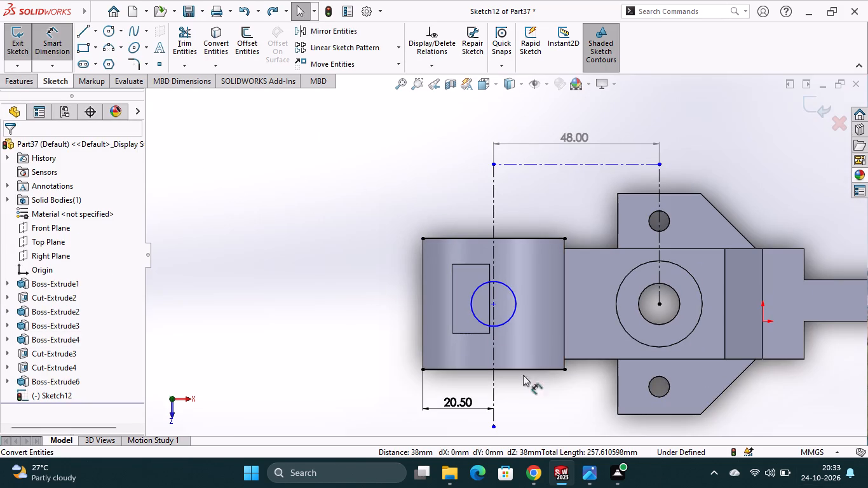
{"action": "left_click", "coordinate": [529, 240]}
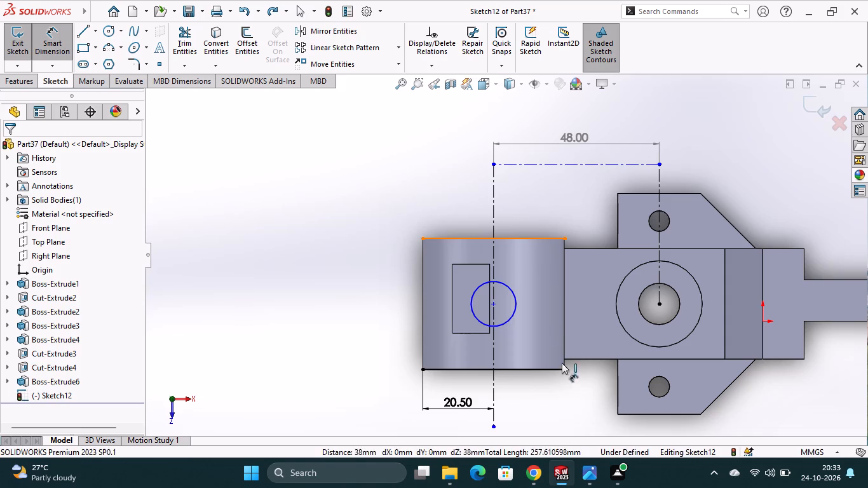
{"action": "left_click", "coordinate": [534, 369]}
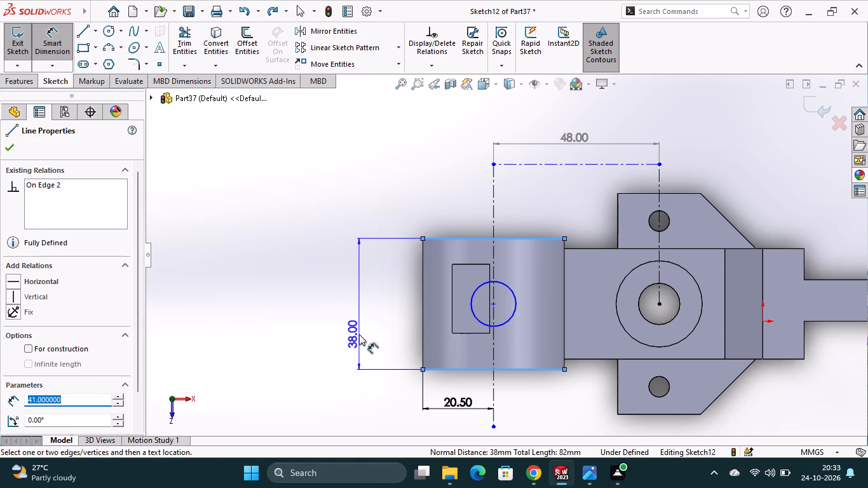
{"action": "left_click", "coordinate": [359, 334]}
Dimension the circle's centre at 19 mm from the converted line on the ring's front end.
{"action": "left_click_drag", "start_coordinate": [493, 304], "coordinate": [493, 312]}
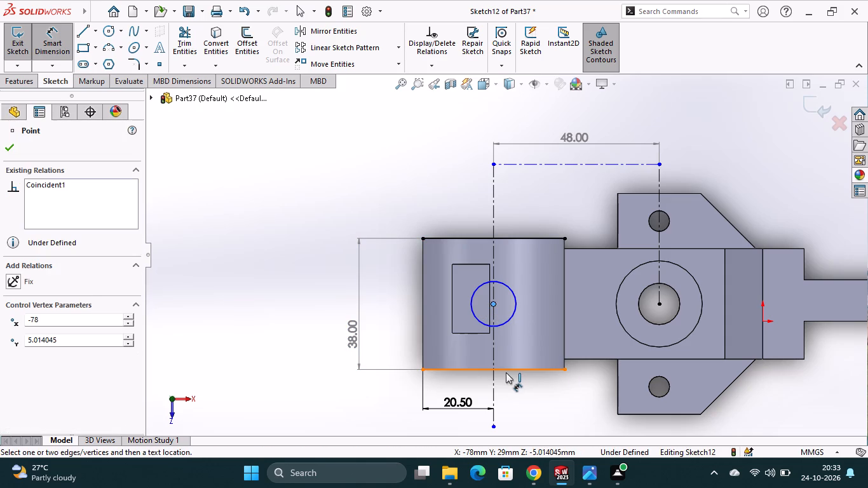
{"action": "left_click", "coordinate": [510, 369]}
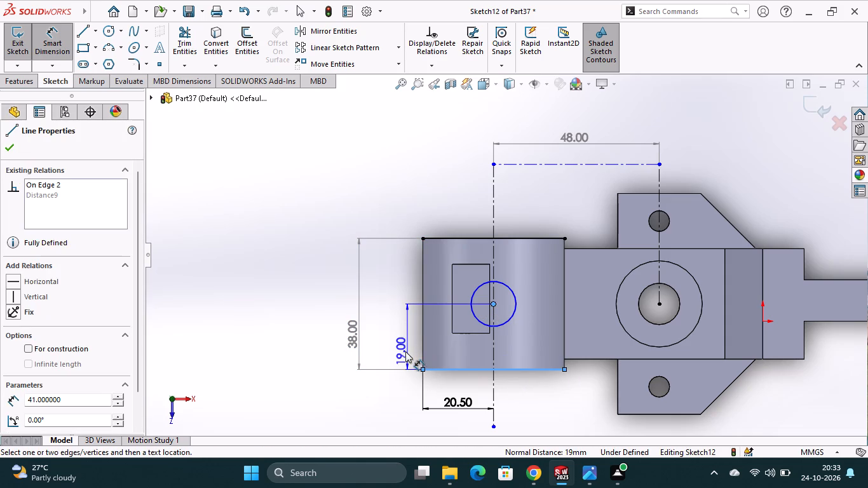
{"action": "left_click", "coordinate": [405, 351]}
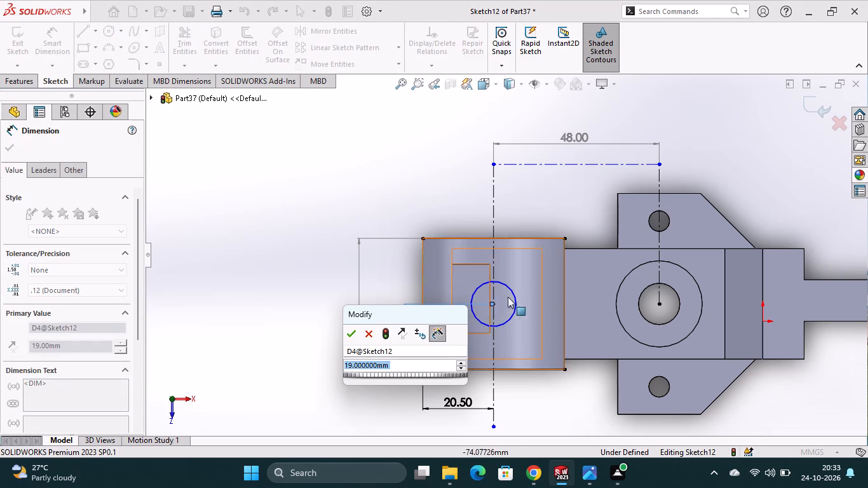
{"action": "left_click", "coordinate": [348, 332]}
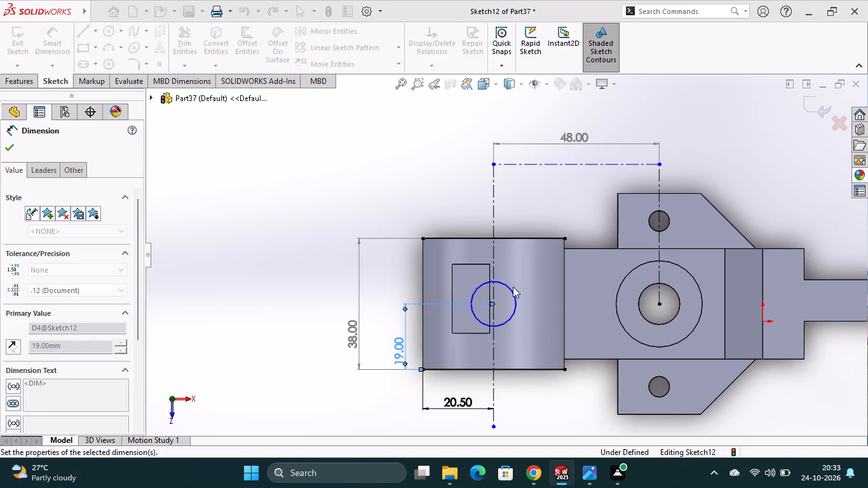
Dimension the circle over the ring to a diameter of 6 mm.
{"action": "left_click", "coordinate": [508, 290]}
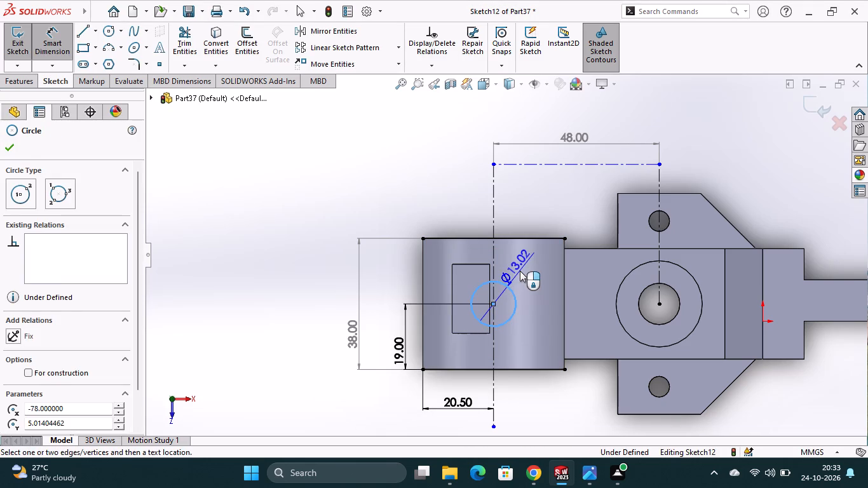
{"action": "left_click", "coordinate": [520, 271]}
{"action": "key", "text": "6"}
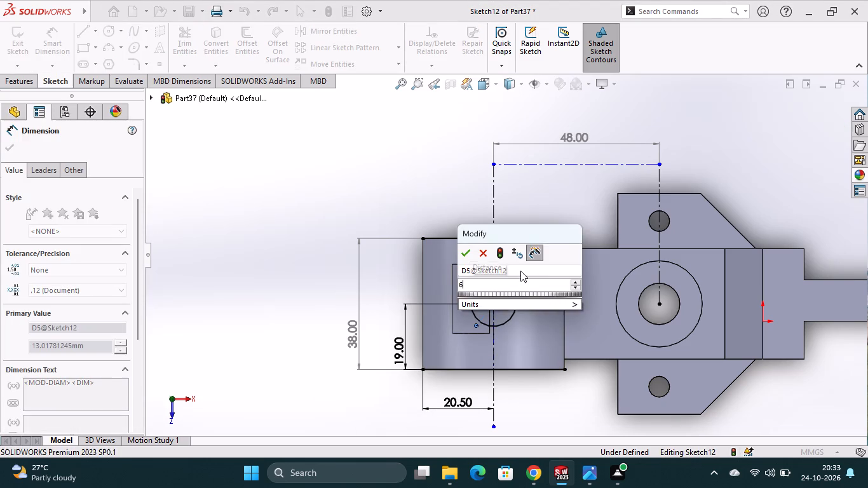
{"action": "key", "text": "Return"}
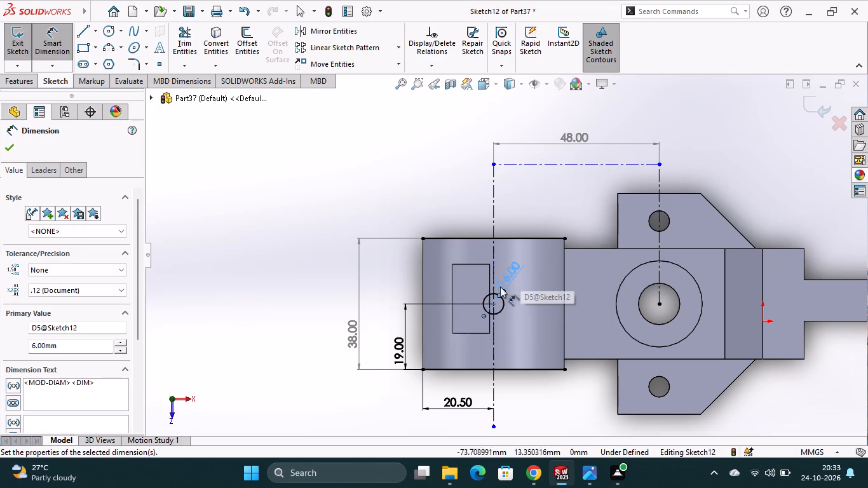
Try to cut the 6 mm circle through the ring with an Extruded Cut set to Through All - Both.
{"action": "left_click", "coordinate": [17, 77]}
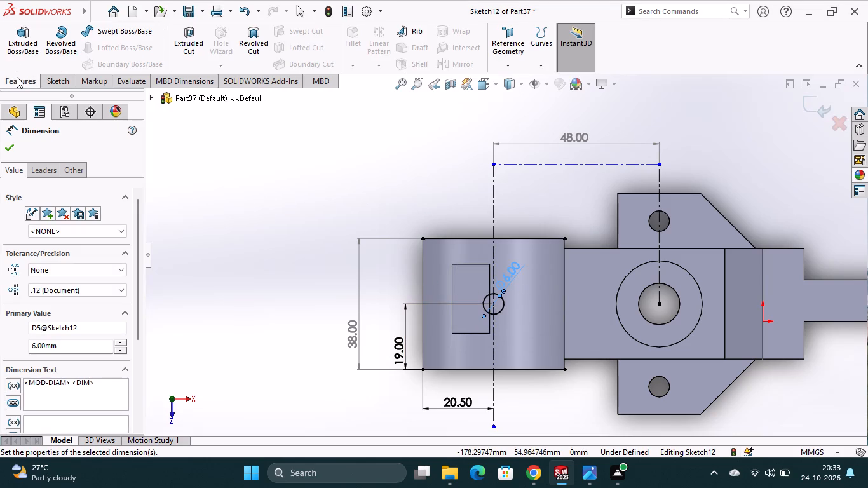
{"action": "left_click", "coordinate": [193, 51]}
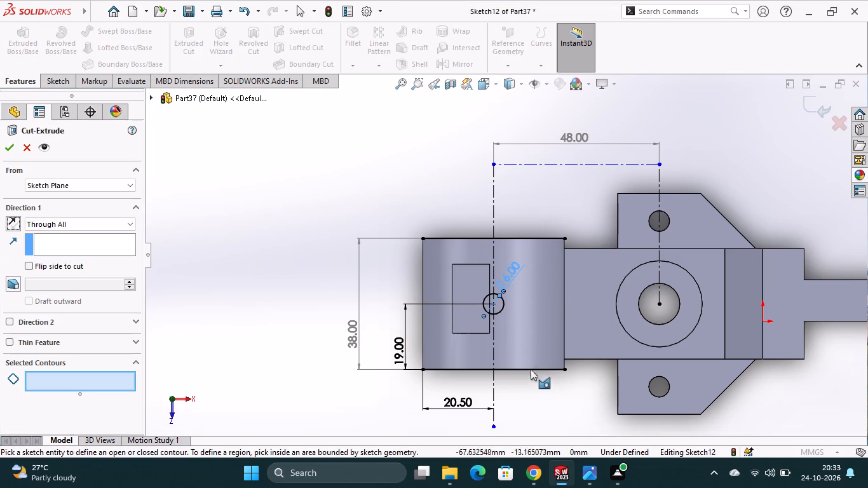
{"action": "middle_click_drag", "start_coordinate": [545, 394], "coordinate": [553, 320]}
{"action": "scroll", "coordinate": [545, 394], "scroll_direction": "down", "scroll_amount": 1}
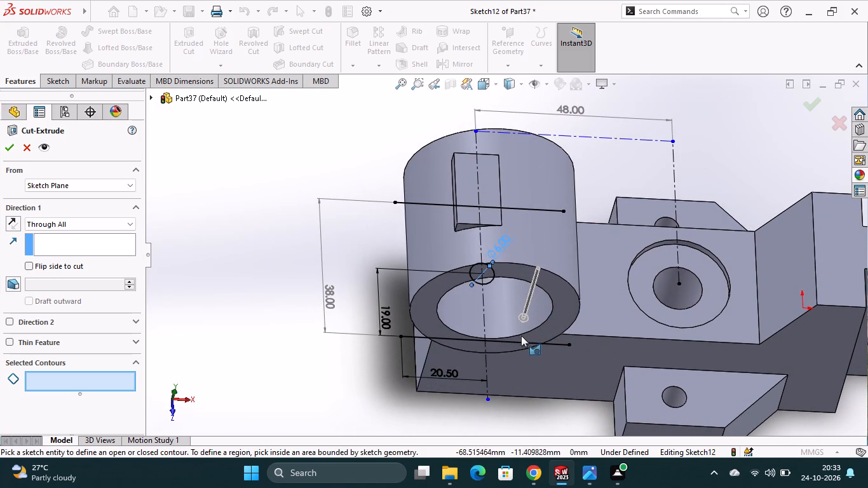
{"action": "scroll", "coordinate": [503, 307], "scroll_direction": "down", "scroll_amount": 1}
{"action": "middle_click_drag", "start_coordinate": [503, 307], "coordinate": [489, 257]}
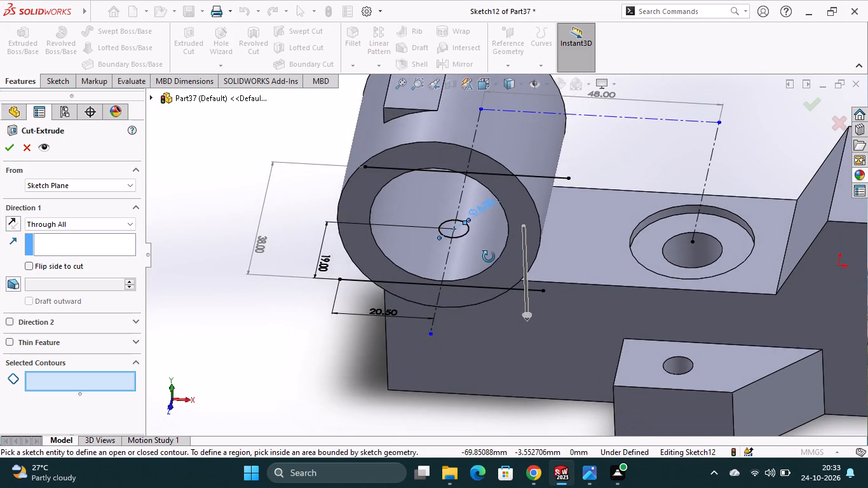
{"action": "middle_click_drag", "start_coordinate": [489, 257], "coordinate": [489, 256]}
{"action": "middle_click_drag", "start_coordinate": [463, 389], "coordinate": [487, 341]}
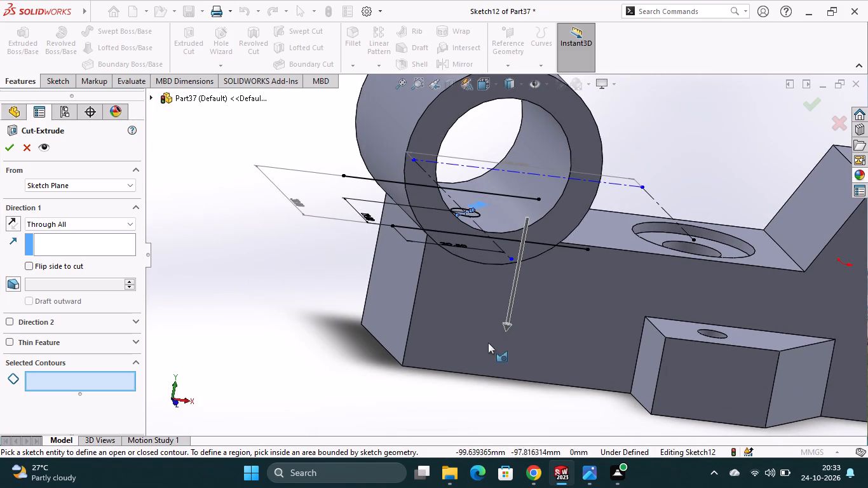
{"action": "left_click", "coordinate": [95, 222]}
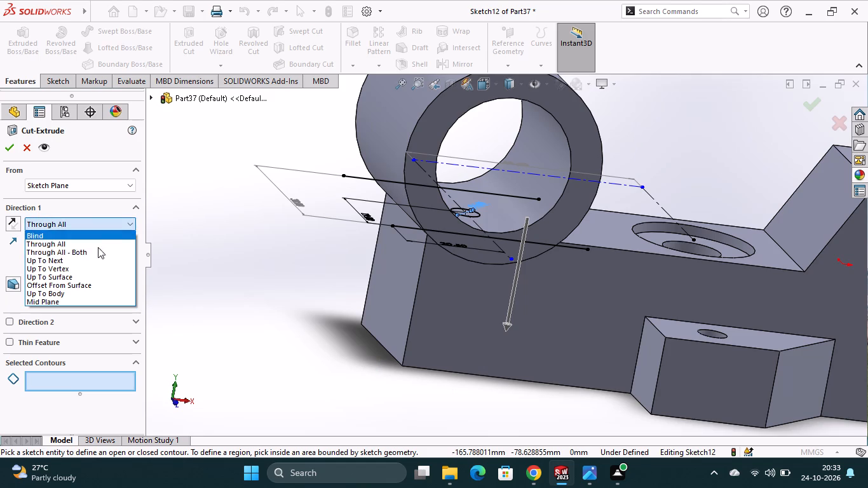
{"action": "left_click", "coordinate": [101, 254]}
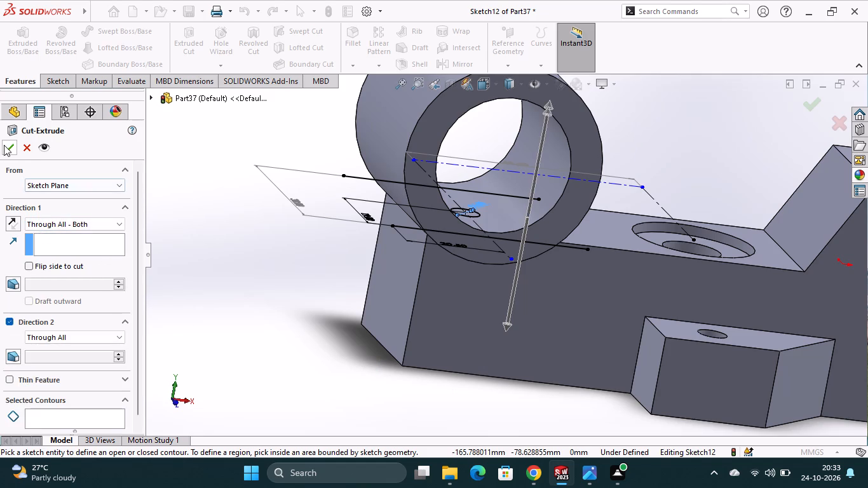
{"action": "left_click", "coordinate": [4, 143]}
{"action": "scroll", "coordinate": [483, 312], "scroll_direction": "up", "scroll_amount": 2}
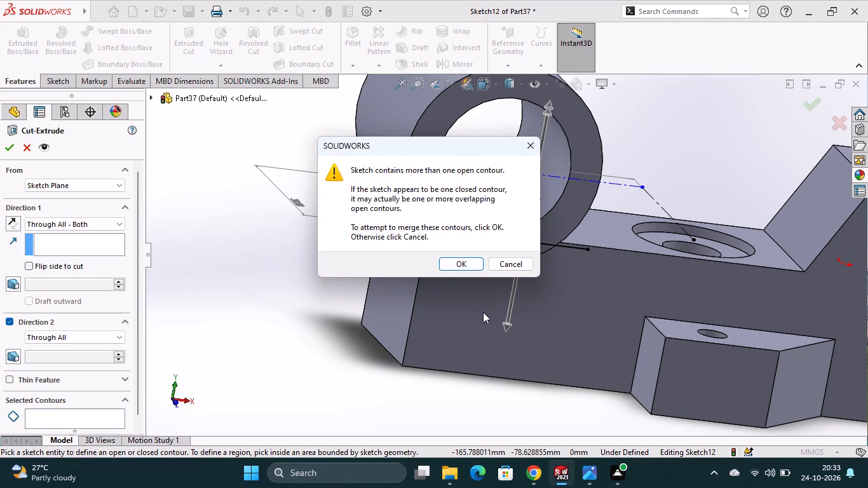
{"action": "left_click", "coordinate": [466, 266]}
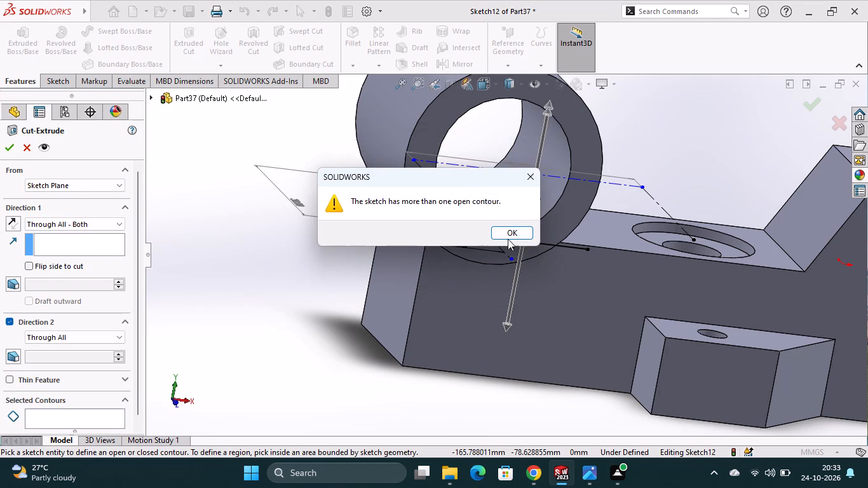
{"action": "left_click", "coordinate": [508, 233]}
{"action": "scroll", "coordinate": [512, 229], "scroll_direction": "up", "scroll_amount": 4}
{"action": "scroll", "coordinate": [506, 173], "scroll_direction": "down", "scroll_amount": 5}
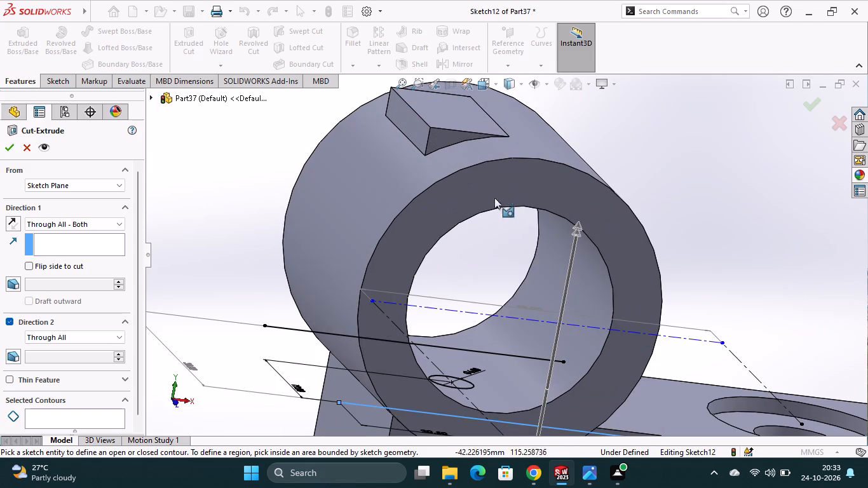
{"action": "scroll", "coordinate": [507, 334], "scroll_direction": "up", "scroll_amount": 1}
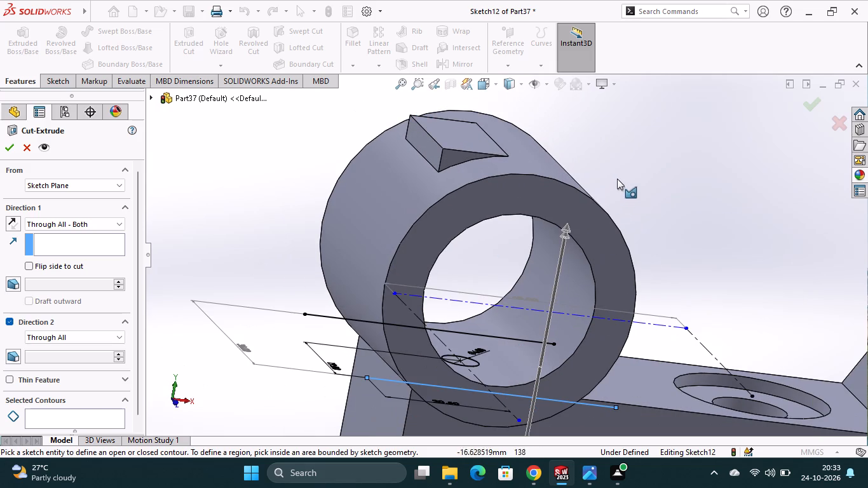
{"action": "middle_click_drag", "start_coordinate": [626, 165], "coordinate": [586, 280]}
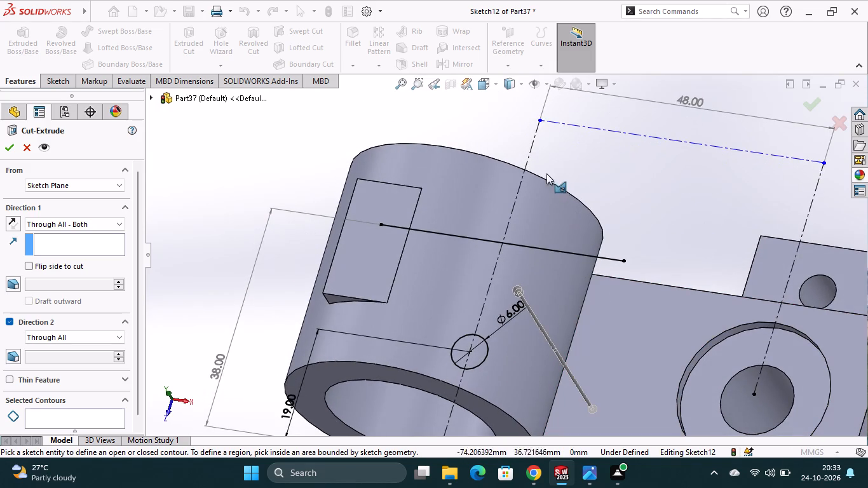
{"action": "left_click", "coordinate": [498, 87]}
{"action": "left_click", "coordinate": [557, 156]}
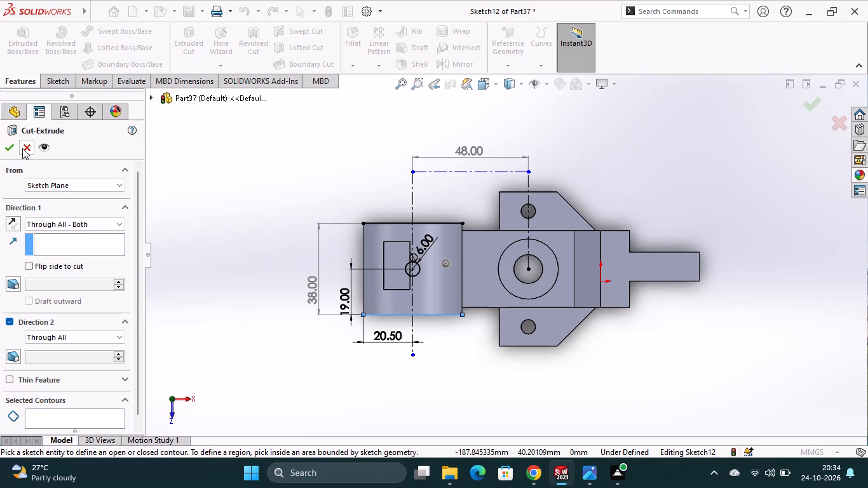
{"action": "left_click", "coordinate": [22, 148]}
Trim away both converted edge lines at the ring's ends, leaving the 6 mm circle as the only closed profile.
{"action": "left_click", "coordinate": [55, 78]}
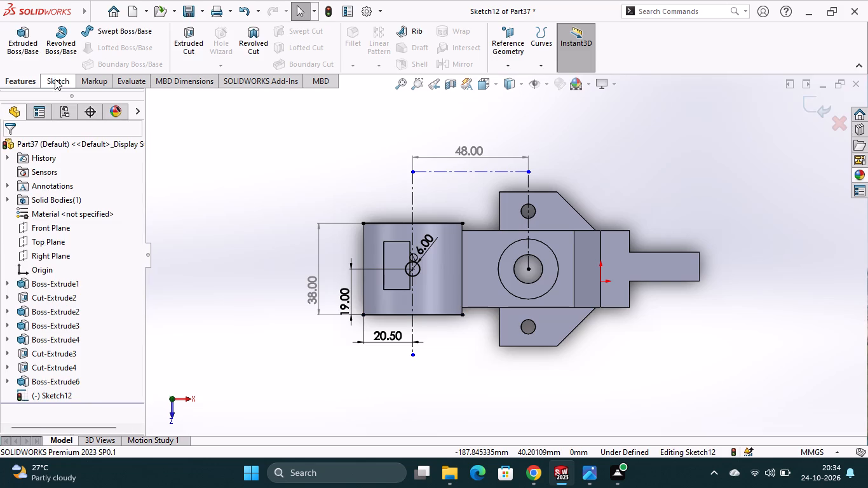
{"action": "left_click", "coordinate": [184, 32]}
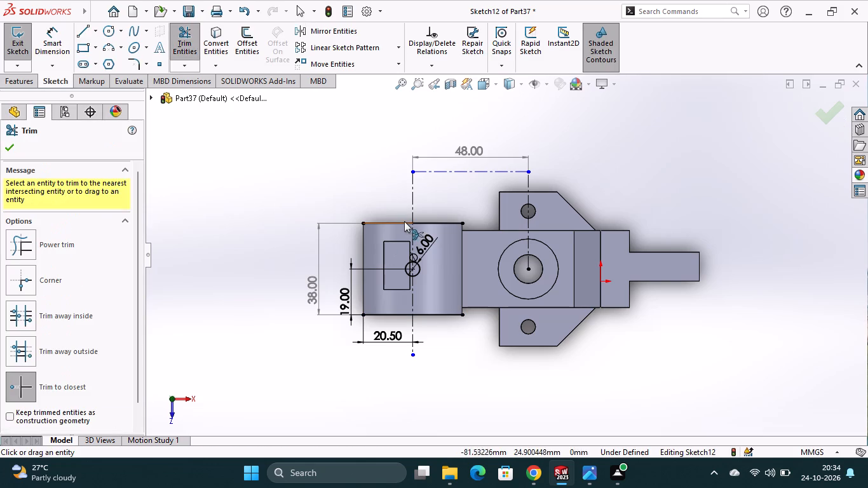
{"action": "left_click", "coordinate": [404, 221]}
{"action": "left_click", "coordinate": [426, 220]}
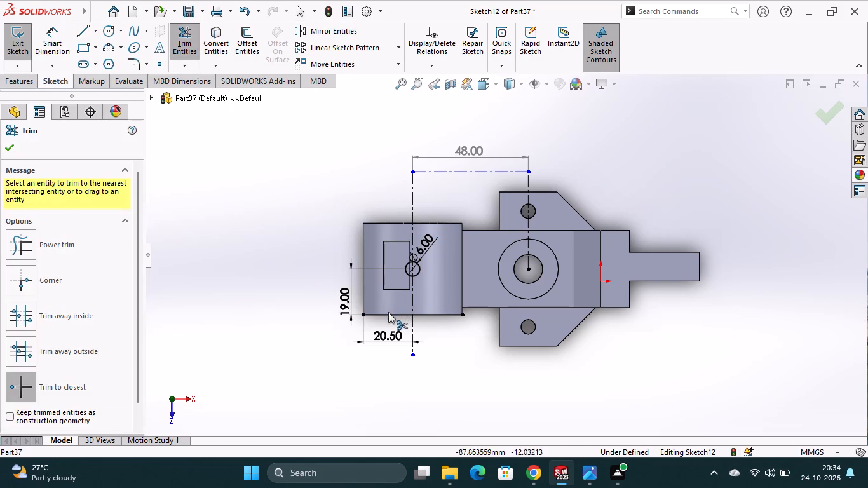
{"action": "left_click", "coordinate": [388, 313]}
{"action": "left_click", "coordinate": [421, 314]}
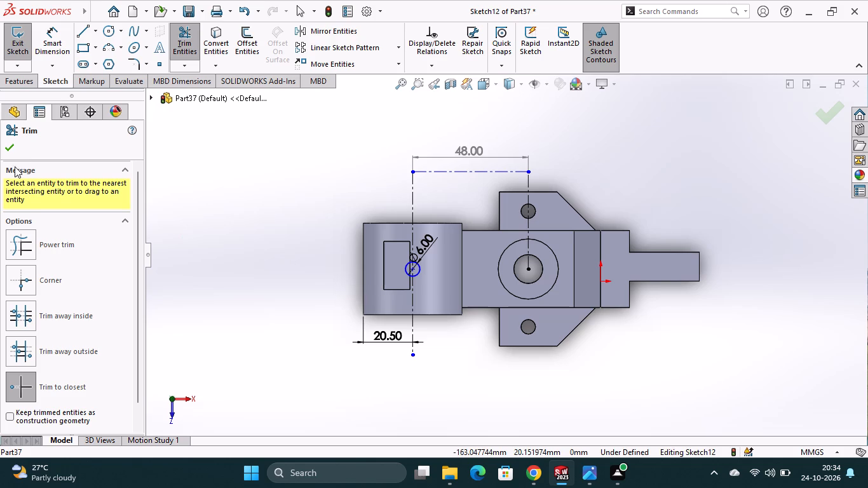
Cut-extrude the 6 mm circle through the ring and body using Through All - Both.
{"action": "left_click", "coordinate": [22, 79]}
{"action": "left_click", "coordinate": [177, 57]}
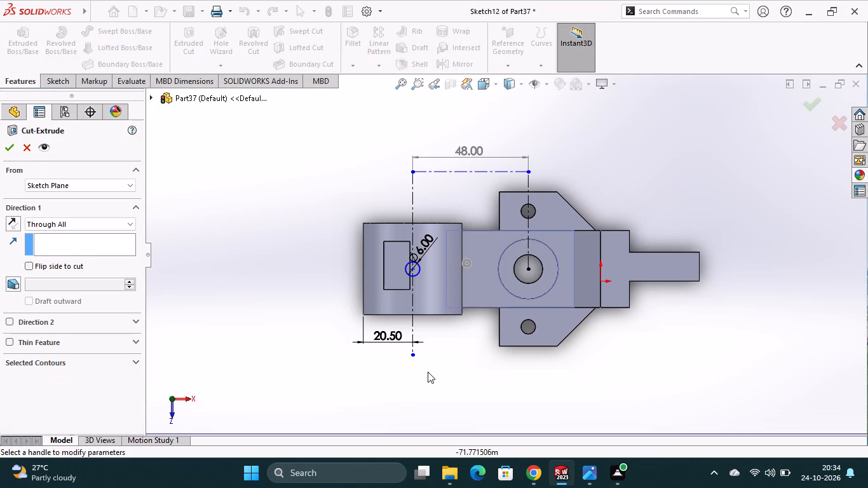
{"action": "middle_click_drag", "start_coordinate": [428, 372], "coordinate": [432, 309]}
{"action": "middle_click_drag", "start_coordinate": [455, 366], "coordinate": [444, 310]}
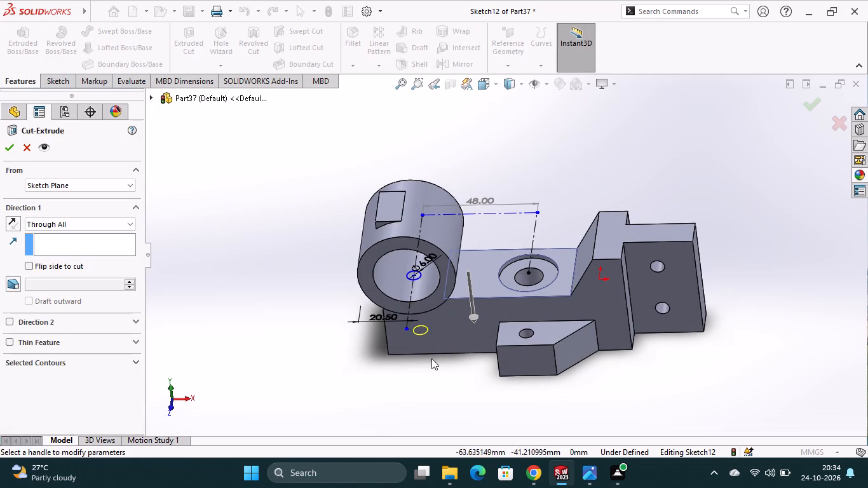
{"action": "left_click", "coordinate": [62, 221]}
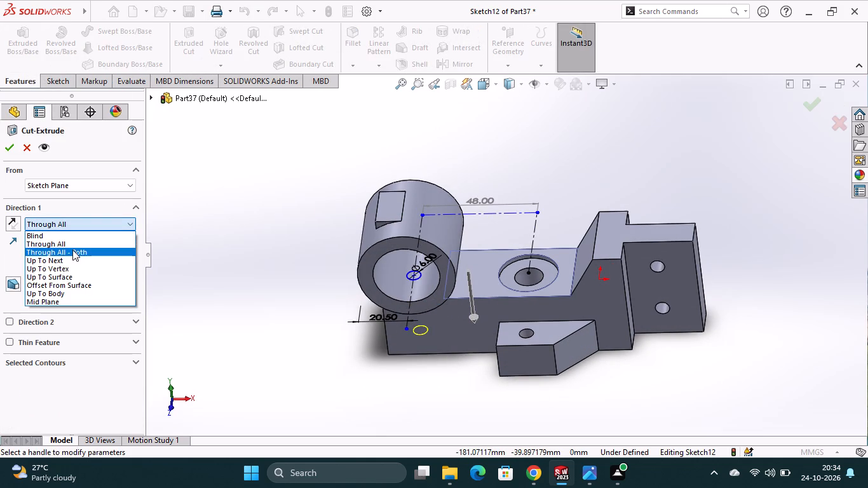
{"action": "left_click", "coordinate": [72, 250]}
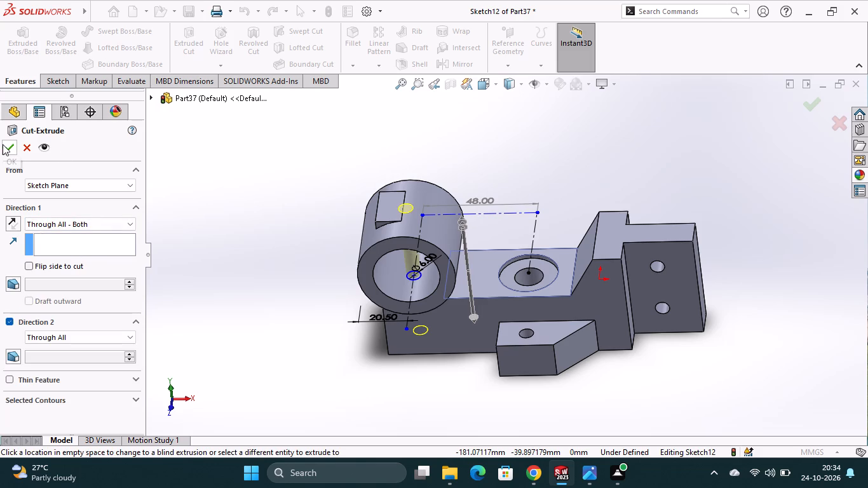
{"action": "left_click", "coordinate": [3, 144]}
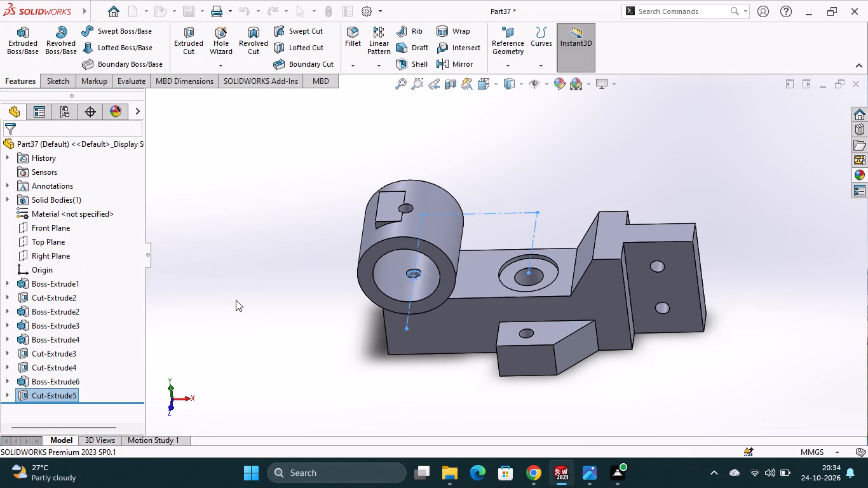
{"action": "left_click", "coordinate": [236, 300]}
Delete the corner block feature on the ring, Boss-Extrude6.
{"action": "scroll", "coordinate": [477, 412], "scroll_direction": "up", "scroll_amount": 1}
{"action": "middle_click_drag", "start_coordinate": [450, 374], "coordinate": [468, 322]}
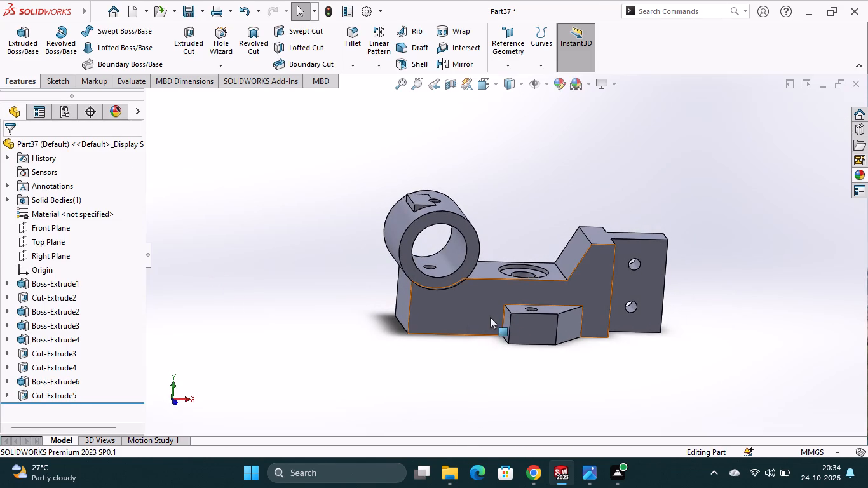
{"action": "left_click", "coordinate": [410, 205]}
{"action": "left_click", "coordinate": [543, 227]}
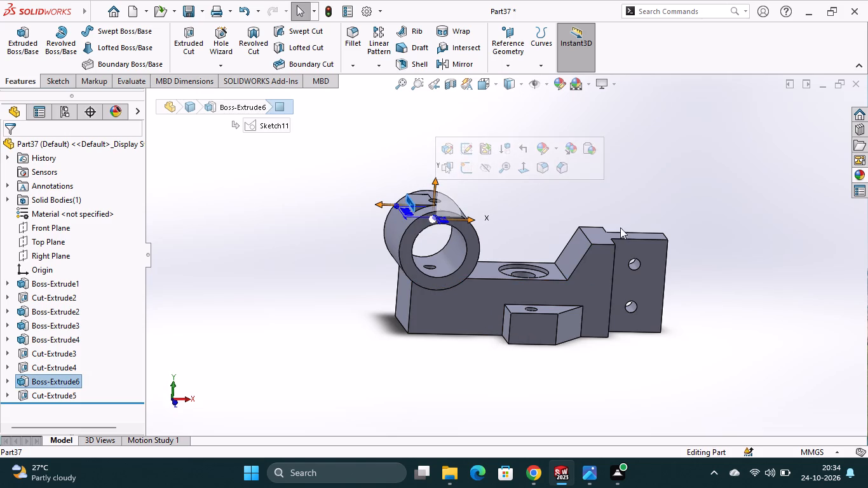
{"action": "scroll", "coordinate": [722, 201], "scroll_direction": "up", "scroll_amount": 1}
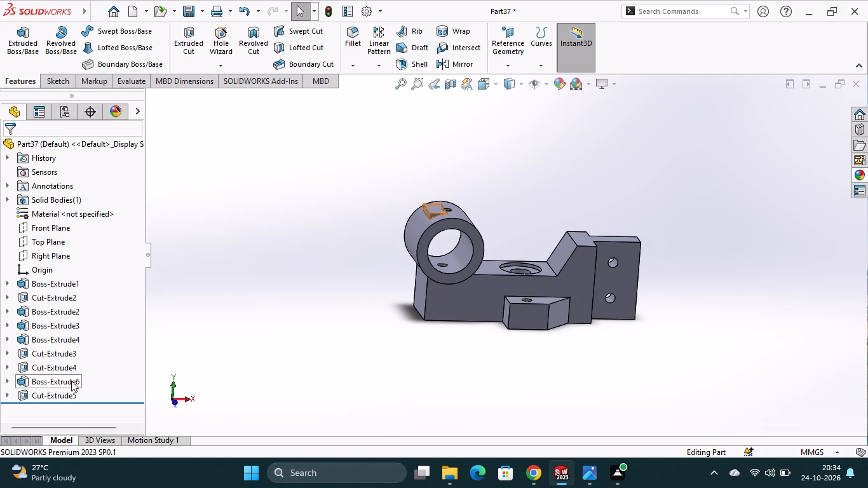
{"action": "right_click", "coordinate": [71, 381]}
{"action": "left_click", "coordinate": [124, 294]}
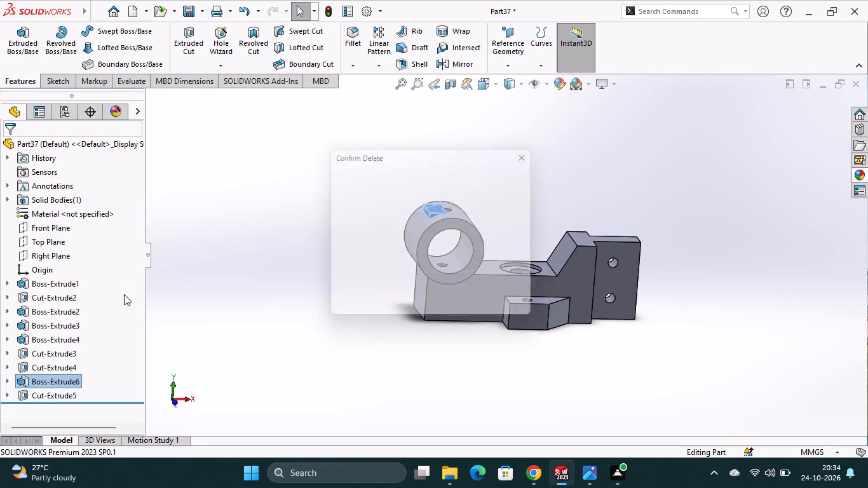
{"action": "left_click", "coordinate": [519, 168]}
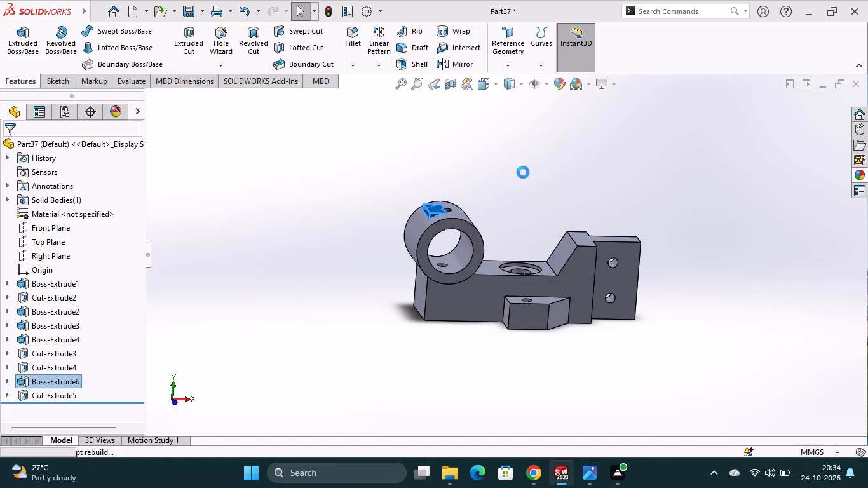
{"action": "left_click", "coordinate": [522, 177]}
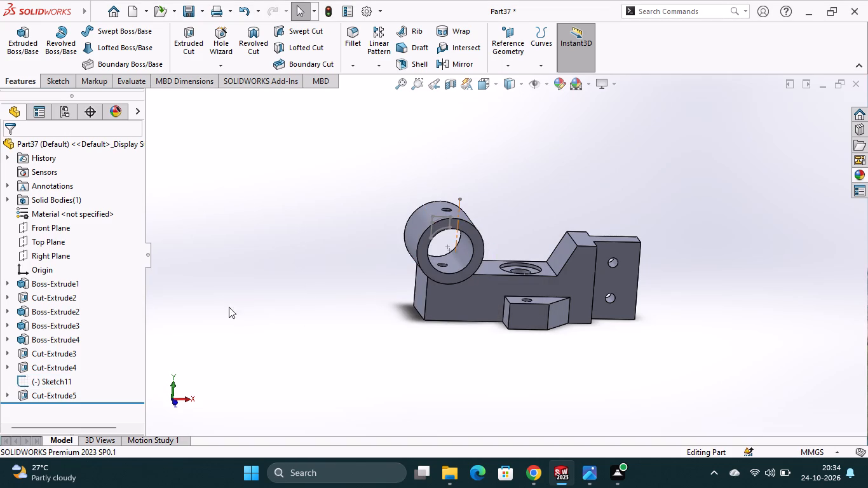
Delete the removed corner block's leftover sketch, Sketch11.
{"action": "right_click", "coordinate": [67, 379]}
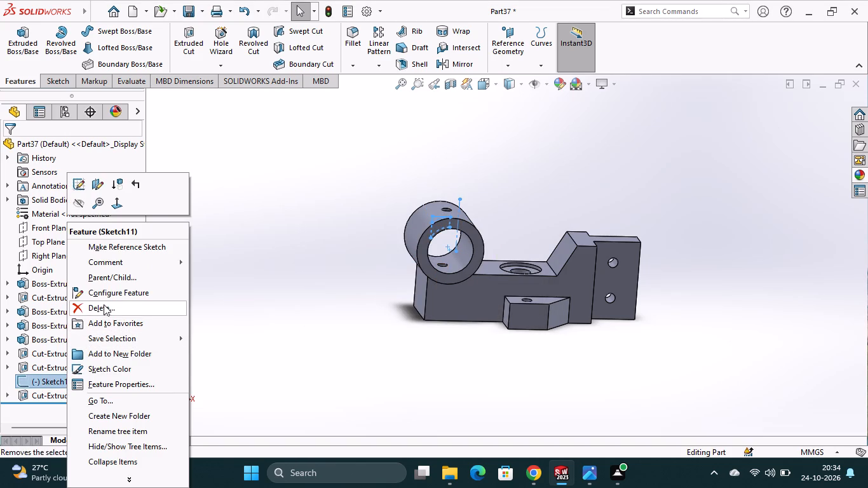
{"action": "left_click", "coordinate": [104, 304]}
{"action": "left_click", "coordinate": [528, 173]}
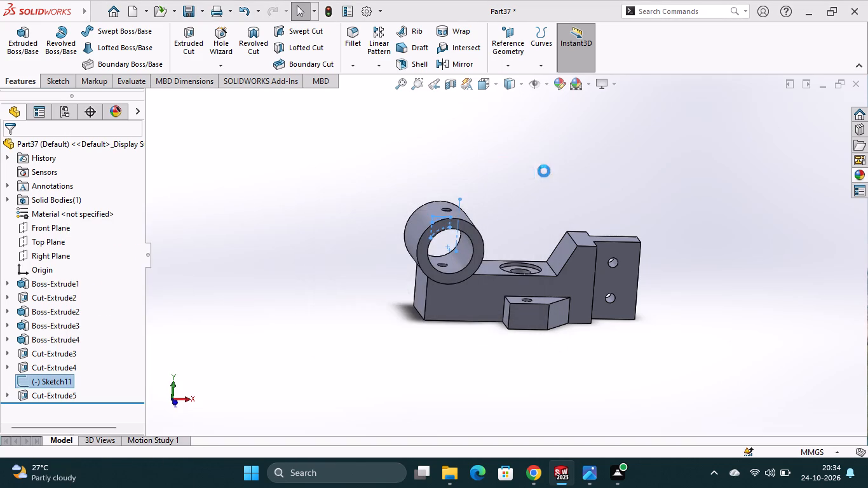
Start a new sketch on the flat side face of the main body, beside the ring.
{"action": "scroll", "coordinate": [547, 203], "scroll_direction": "up", "scroll_amount": 1}
{"action": "left_click", "coordinate": [471, 290]}
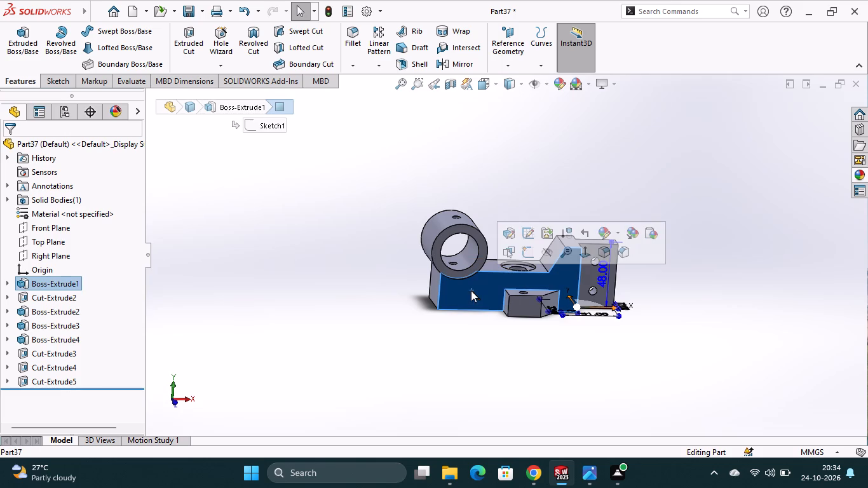
{"action": "left_click", "coordinate": [487, 169]}
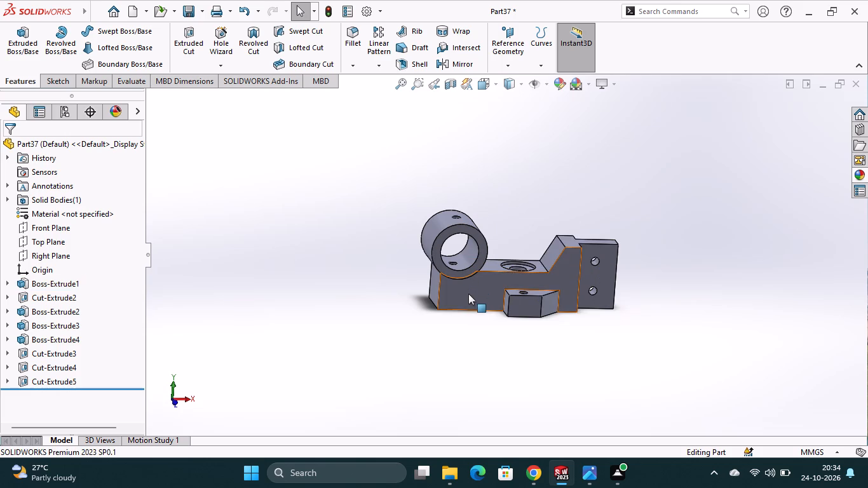
{"action": "left_click", "coordinate": [468, 294]}
{"action": "left_click", "coordinate": [526, 255]}
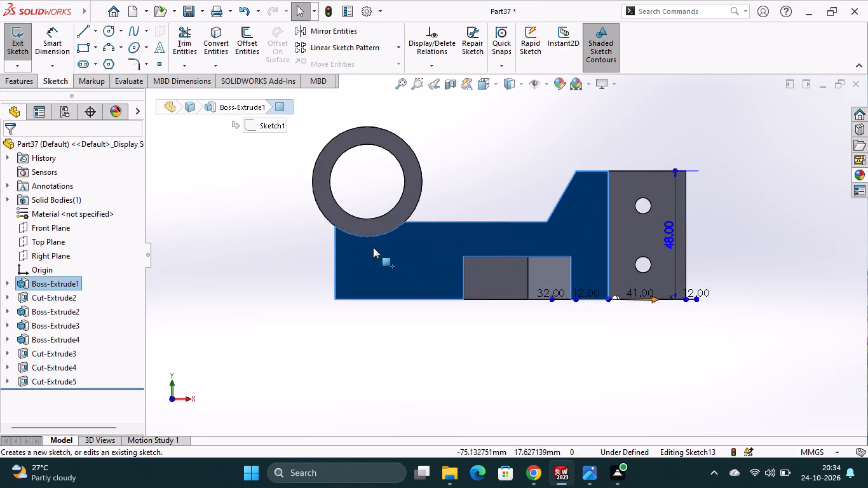
Draw a centerline about 94 mm long through the ring and body, and make it vertical.
{"action": "scroll", "coordinate": [365, 195], "scroll_direction": "up", "scroll_amount": 2}
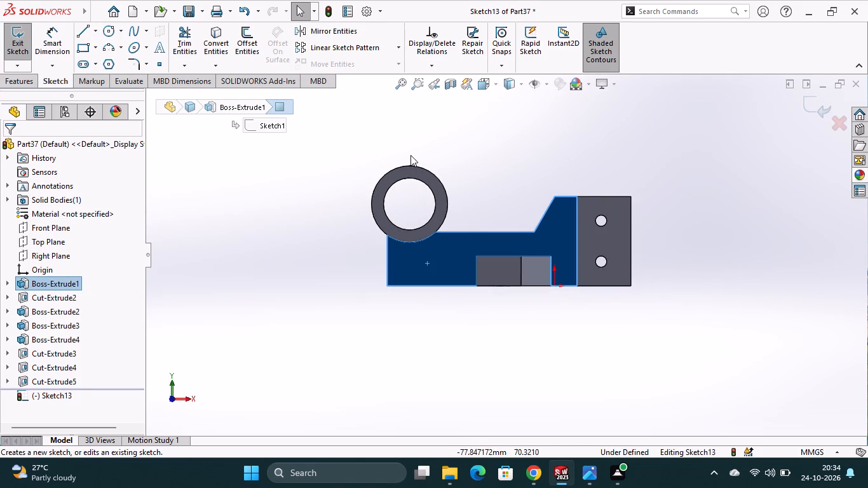
{"action": "left_click", "coordinate": [97, 30]}
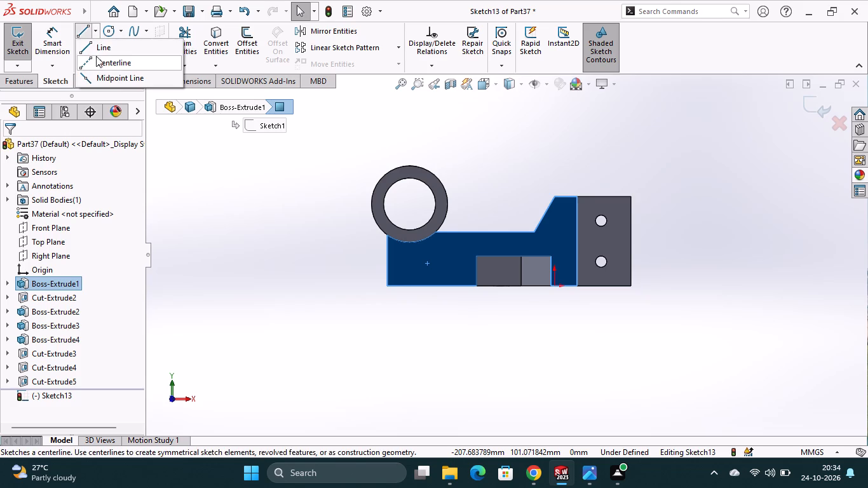
{"action": "left_click", "coordinate": [95, 62]}
{"action": "left_click", "coordinate": [407, 138]}
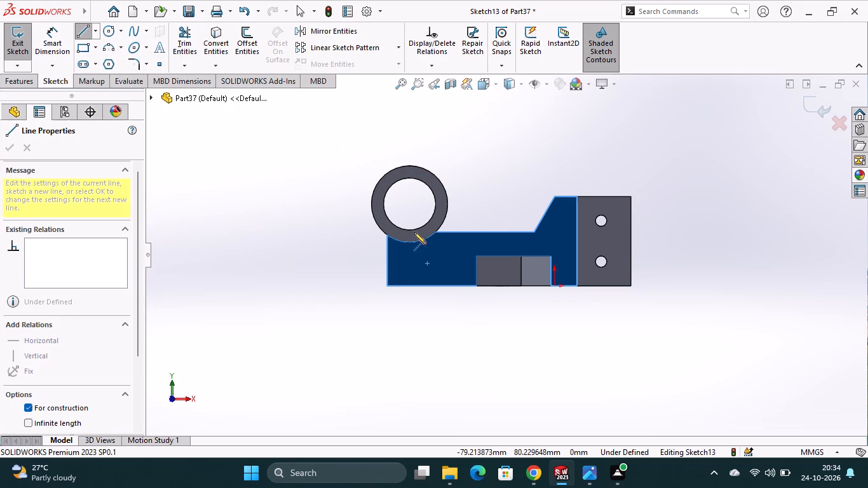
{"action": "left_click", "coordinate": [415, 313]}
{"action": "key", "text": "Escape"}
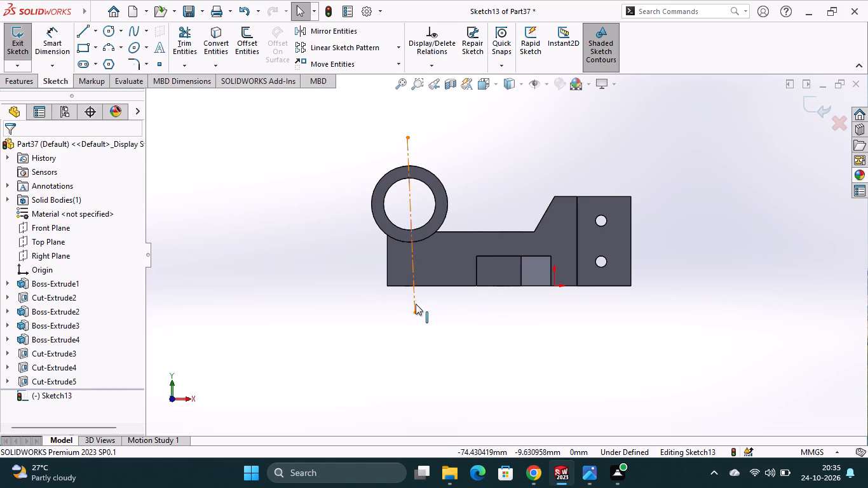
{"action": "right_click", "coordinate": [416, 299]}
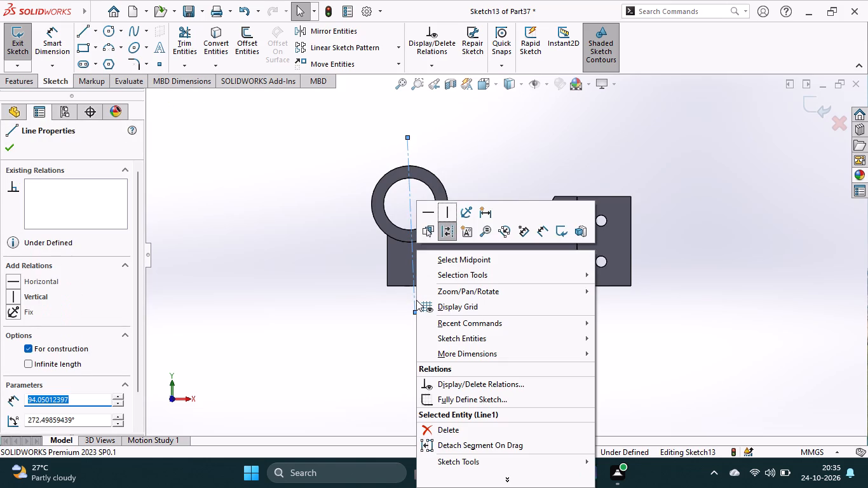
{"action": "left_click", "coordinate": [445, 212]}
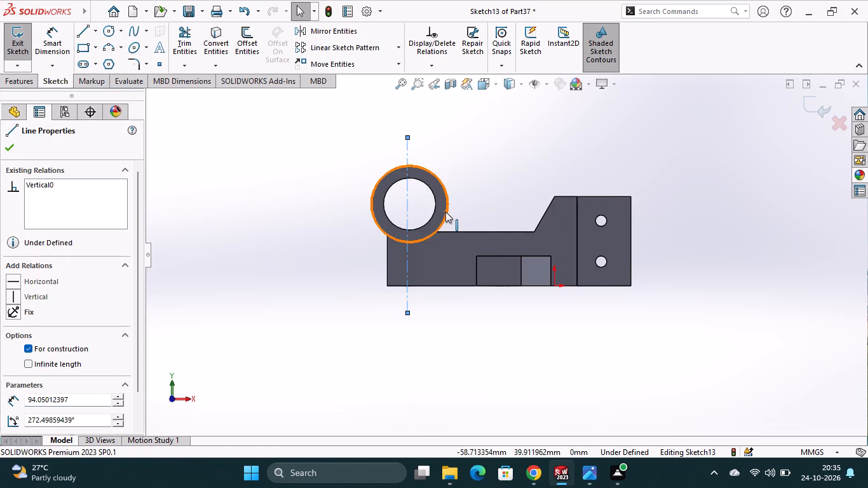
Dimension the vertical centerline at 20 mm from the body's end edge below the ring.
{"action": "scroll", "coordinate": [415, 189], "scroll_direction": "down", "scroll_amount": 3}
{"action": "scroll", "coordinate": [415, 288], "scroll_direction": "up", "scroll_amount": 2}
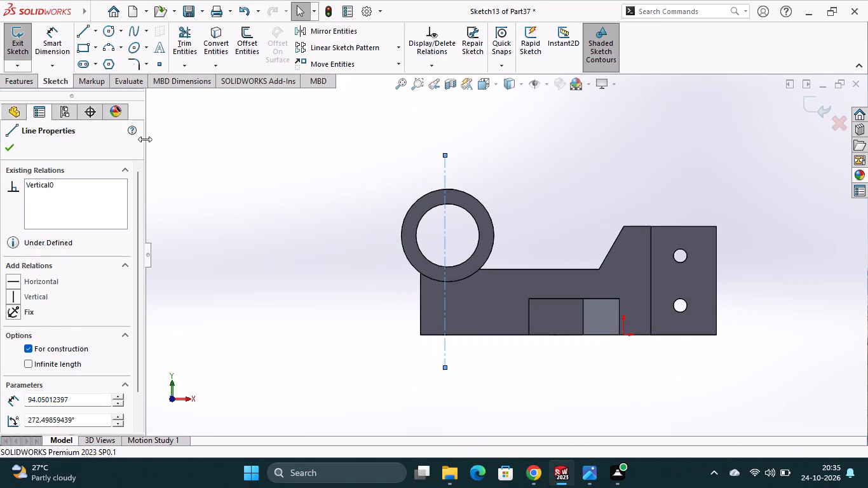
{"action": "left_click", "coordinate": [54, 35]}
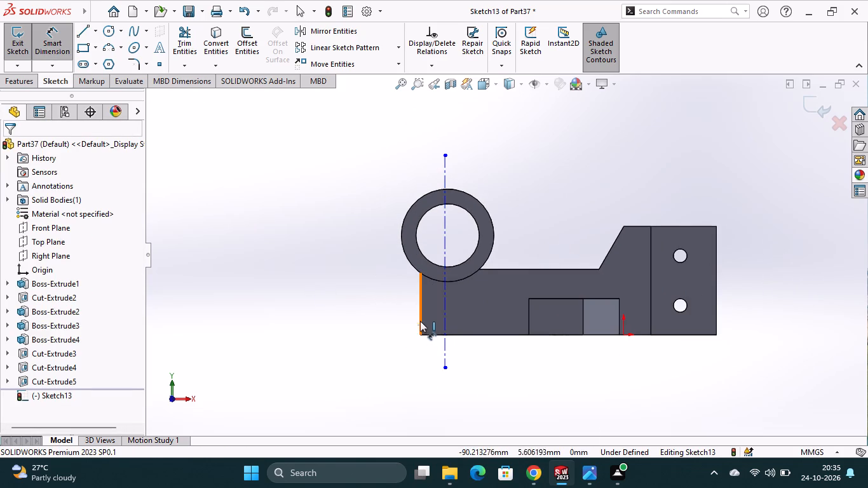
{"action": "left_click", "coordinate": [420, 320]}
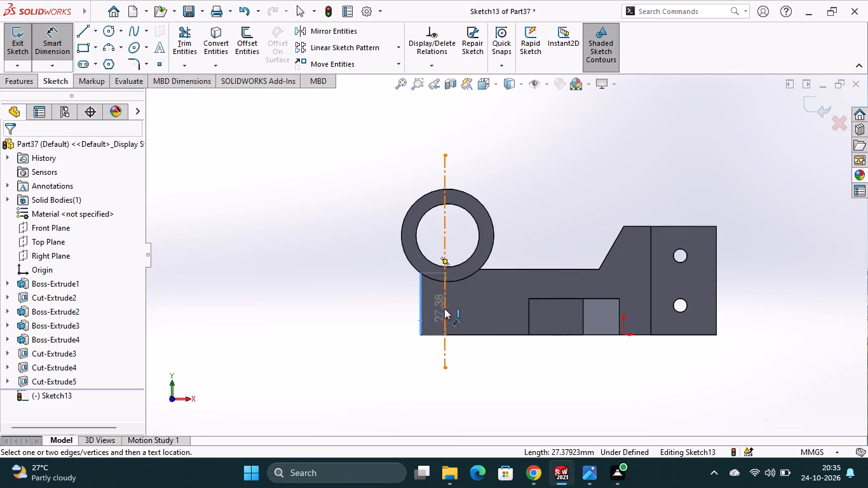
{"action": "left_click", "coordinate": [444, 308]}
{"action": "left_click", "coordinate": [426, 368]}
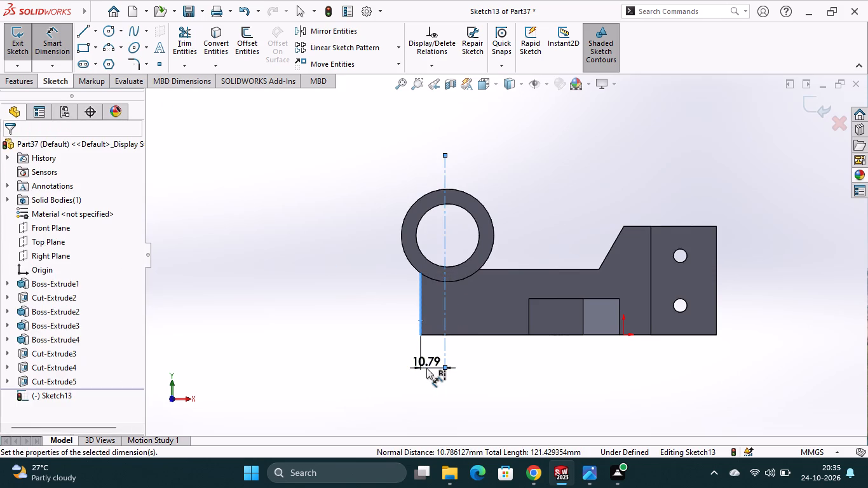
{"action": "key", "text": "2"}
{"action": "key", "text": "0"}
{"action": "key", "text": "Return"}
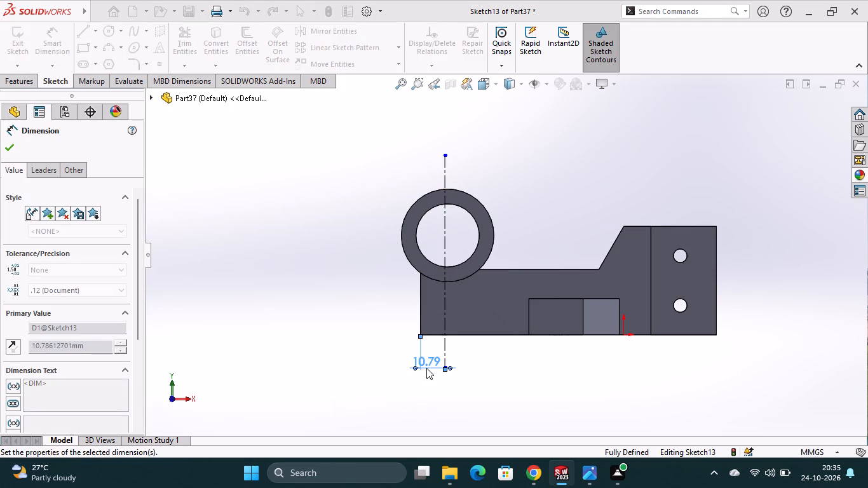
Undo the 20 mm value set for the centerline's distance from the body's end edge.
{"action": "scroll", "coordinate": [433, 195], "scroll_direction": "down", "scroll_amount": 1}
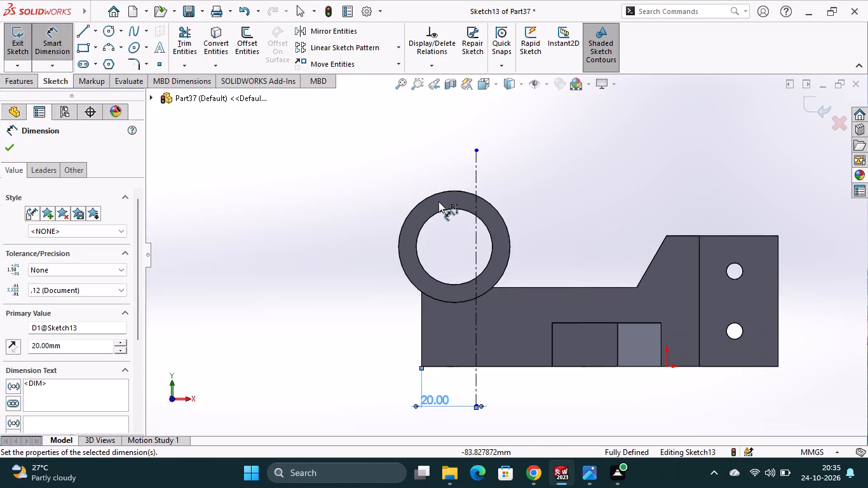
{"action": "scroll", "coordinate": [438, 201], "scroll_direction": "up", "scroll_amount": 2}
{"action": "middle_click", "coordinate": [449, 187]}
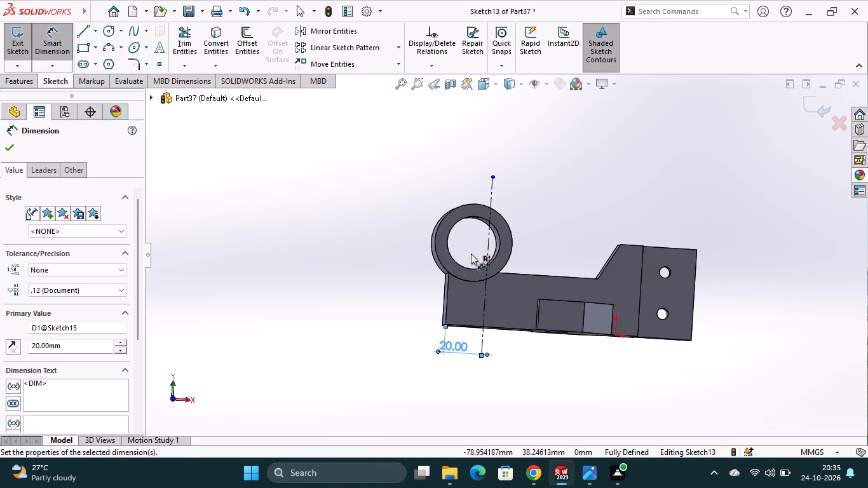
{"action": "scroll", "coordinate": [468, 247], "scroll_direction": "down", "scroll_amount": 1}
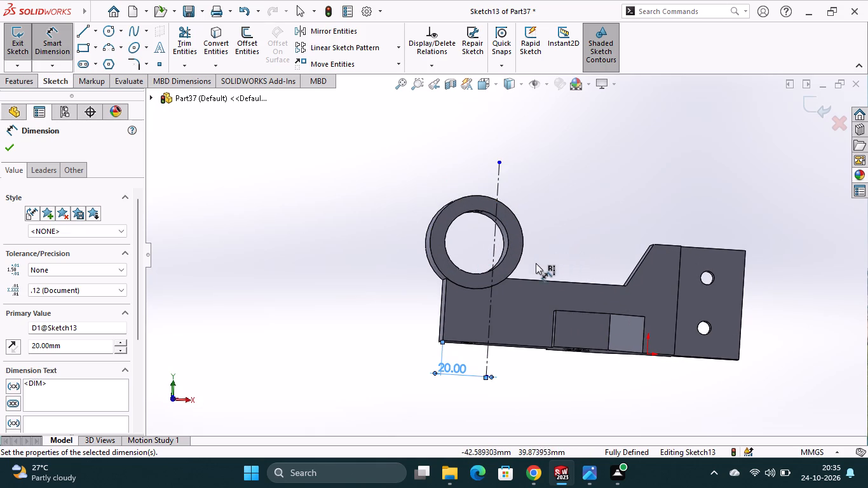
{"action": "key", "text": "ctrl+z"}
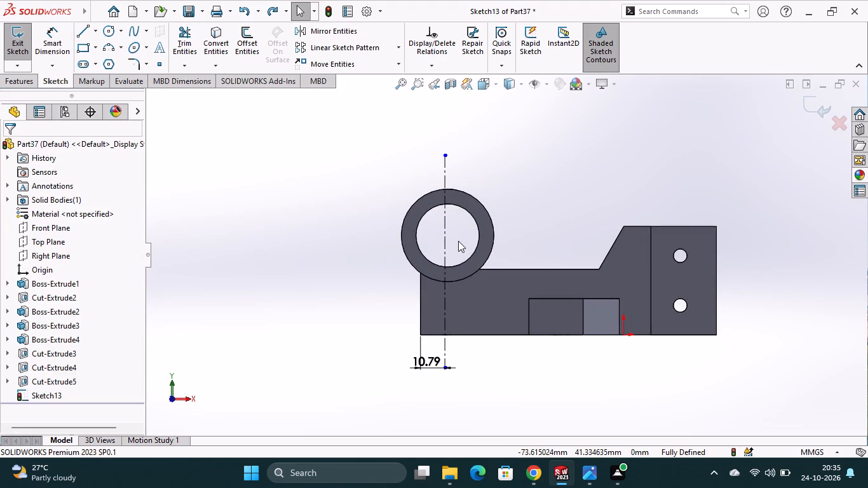
Examine the centerline's alignment with the ring and its cross holes from several angles, and return to the front view.
{"action": "scroll", "coordinate": [458, 241], "scroll_direction": "up", "scroll_amount": 1}
{"action": "scroll", "coordinate": [458, 241], "scroll_direction": "down", "scroll_amount": 1}
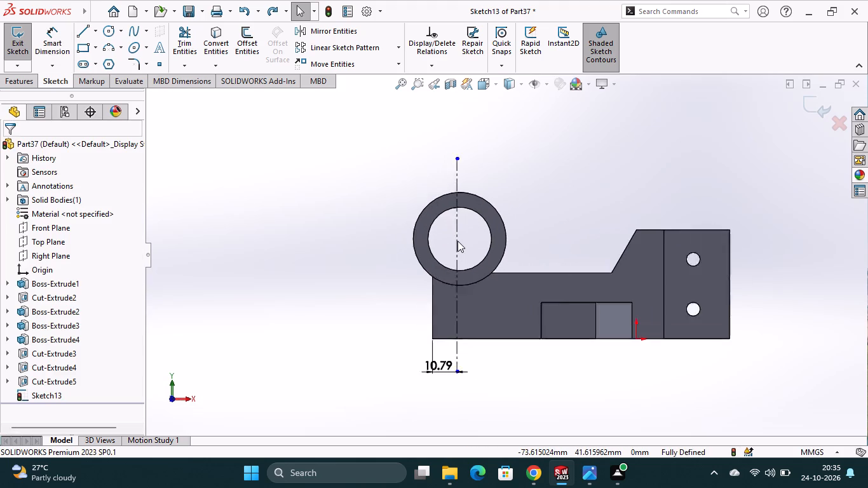
{"action": "scroll", "coordinate": [458, 241], "scroll_direction": "down", "scroll_amount": 1}
{"action": "middle_click_drag", "start_coordinate": [483, 240], "coordinate": [495, 332]}
{"action": "scroll", "coordinate": [483, 240], "scroll_direction": "down", "scroll_amount": 1}
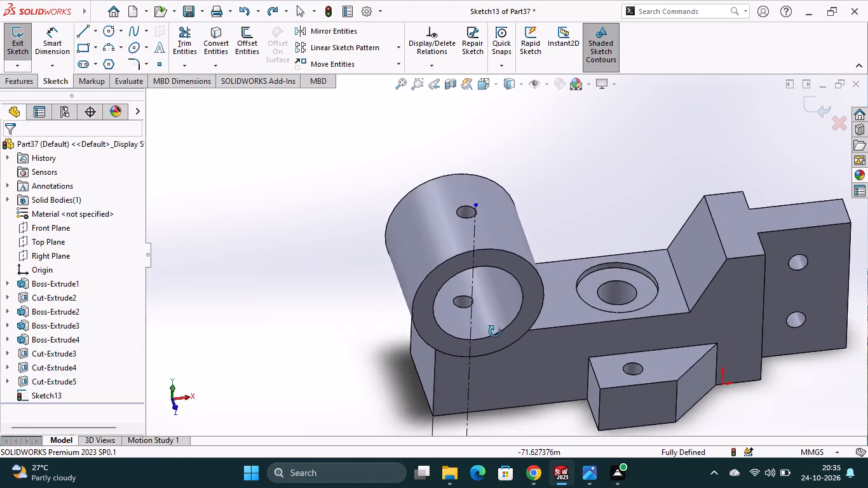
{"action": "middle_click_drag", "start_coordinate": [495, 332], "coordinate": [500, 421]}
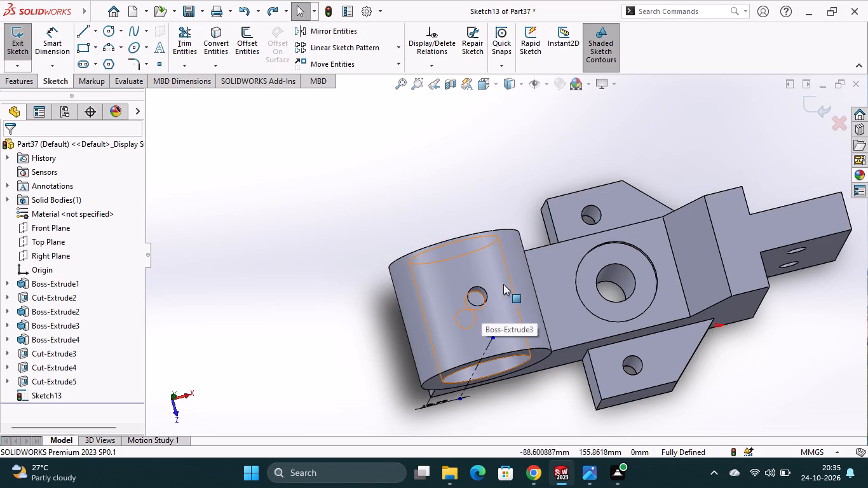
{"action": "scroll", "coordinate": [513, 317], "scroll_direction": "up", "scroll_amount": 2}
{"action": "middle_click_drag", "start_coordinate": [524, 387], "coordinate": [498, 322]}
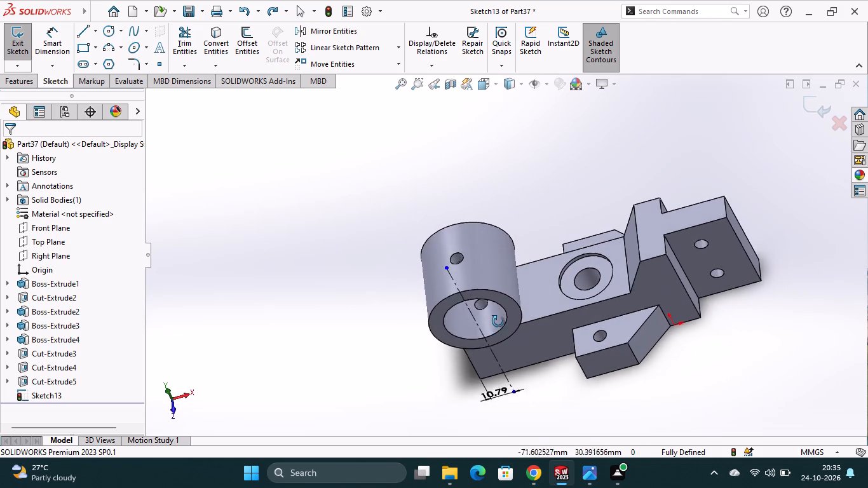
{"action": "middle_click_drag", "start_coordinate": [498, 322], "coordinate": [503, 295]}
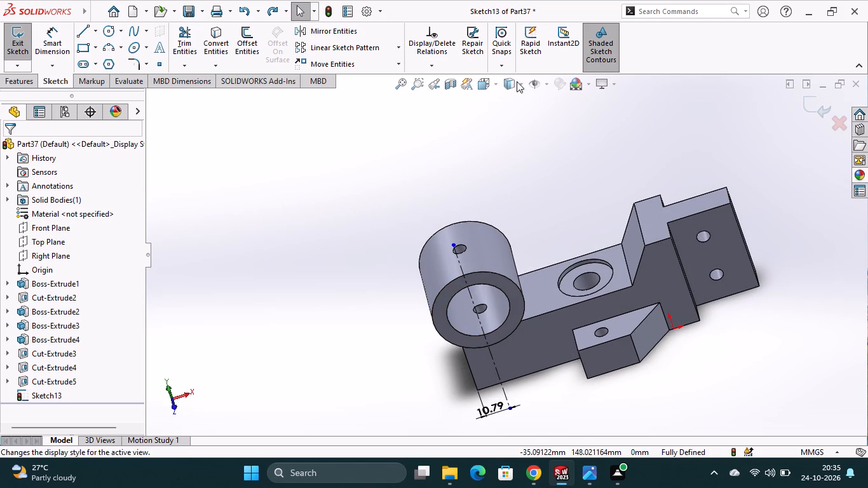
{"action": "left_click", "coordinate": [494, 87]}
{"action": "left_click", "coordinate": [554, 151]}
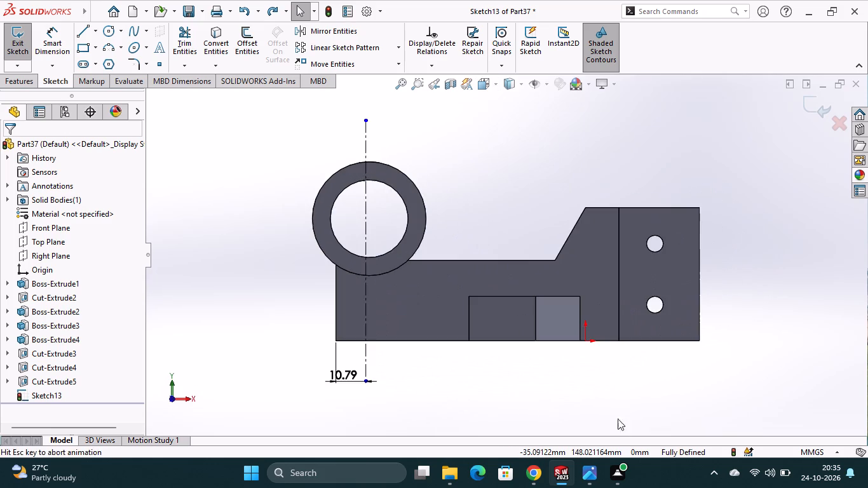
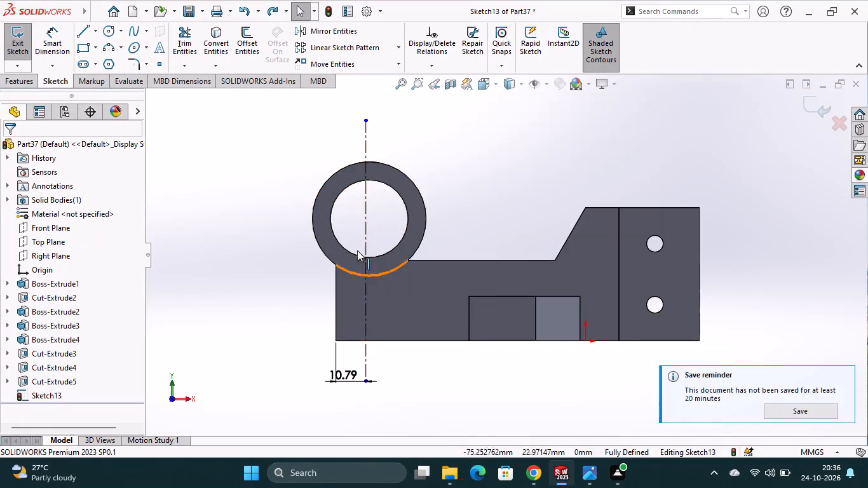
Convert the ring's inner circular edge into a sketch circle.
{"action": "left_click", "coordinate": [397, 190]}
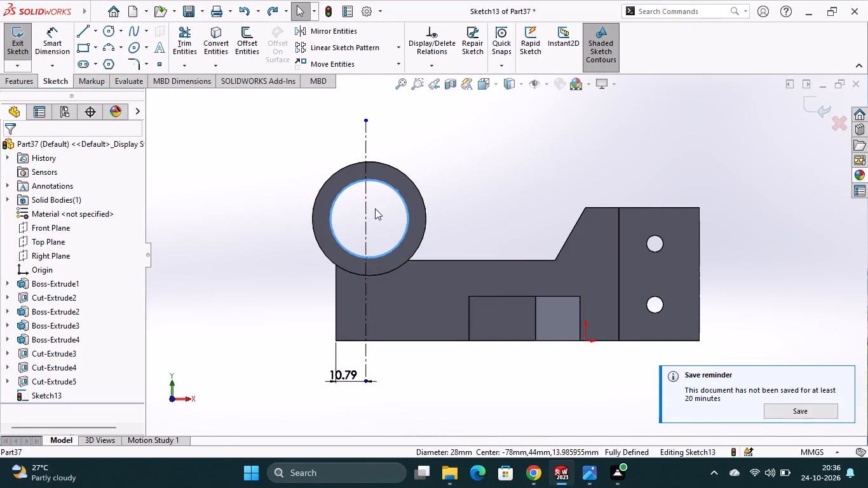
{"action": "left_click", "coordinate": [217, 37]}
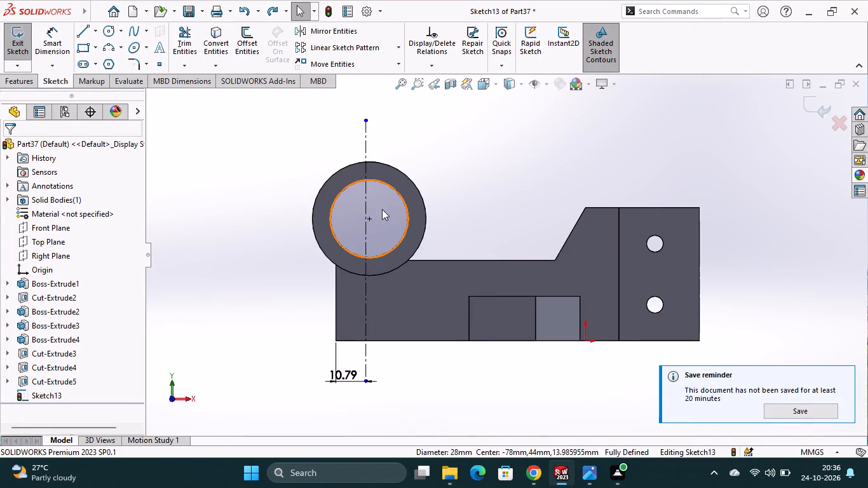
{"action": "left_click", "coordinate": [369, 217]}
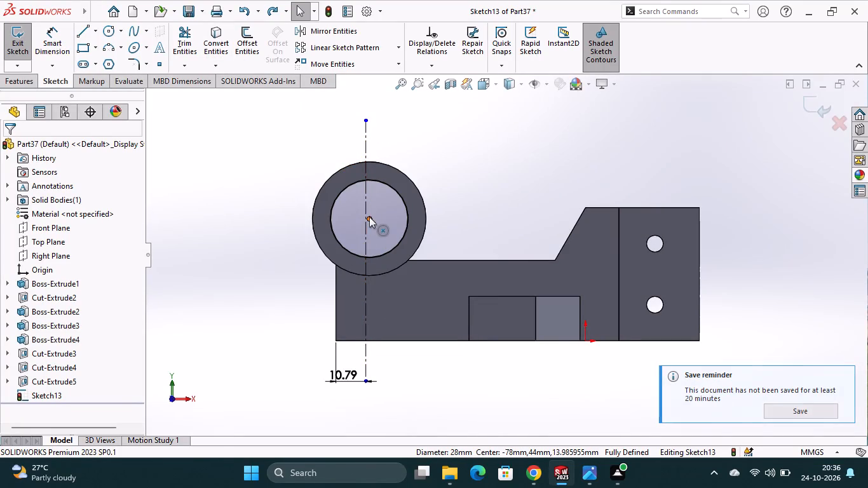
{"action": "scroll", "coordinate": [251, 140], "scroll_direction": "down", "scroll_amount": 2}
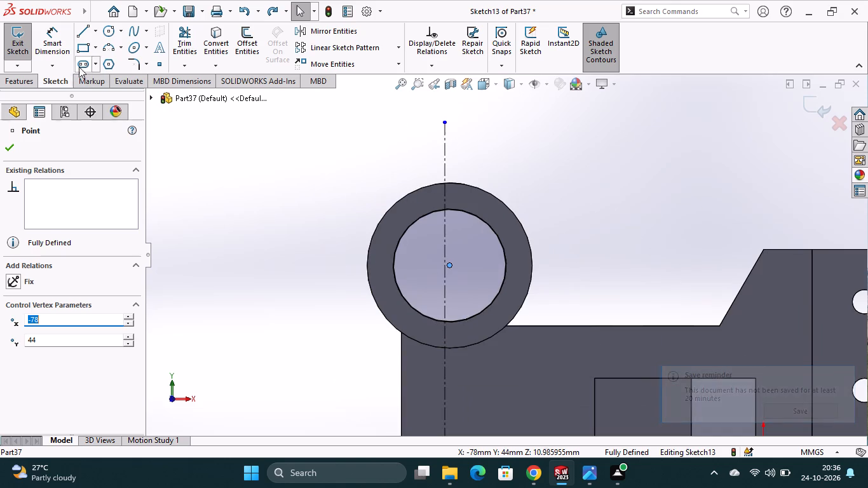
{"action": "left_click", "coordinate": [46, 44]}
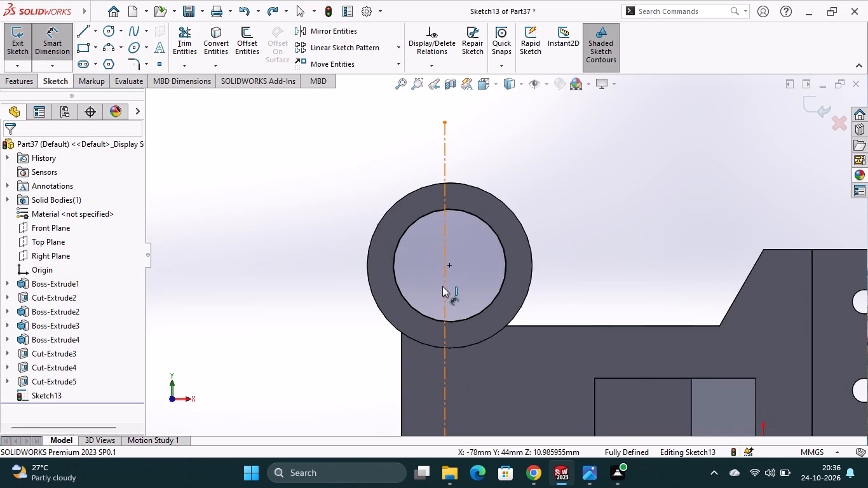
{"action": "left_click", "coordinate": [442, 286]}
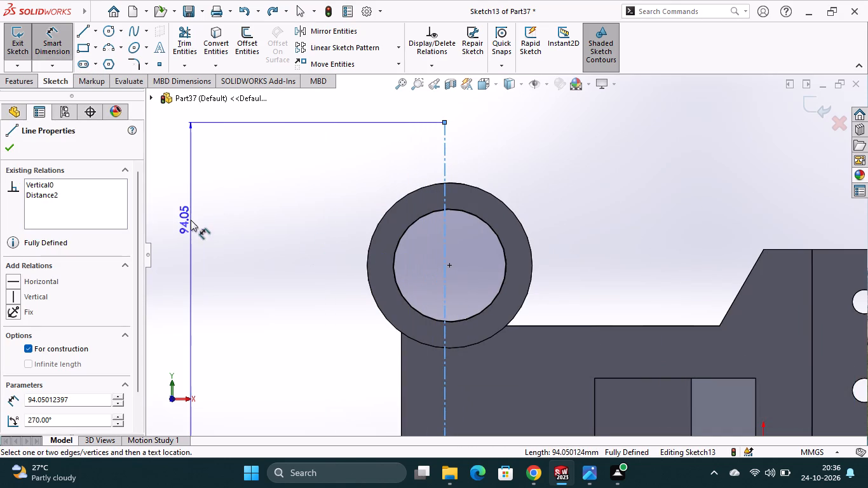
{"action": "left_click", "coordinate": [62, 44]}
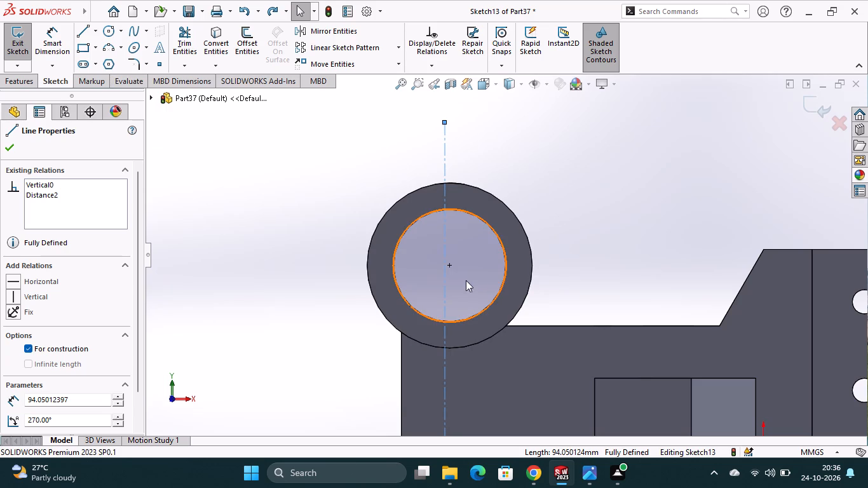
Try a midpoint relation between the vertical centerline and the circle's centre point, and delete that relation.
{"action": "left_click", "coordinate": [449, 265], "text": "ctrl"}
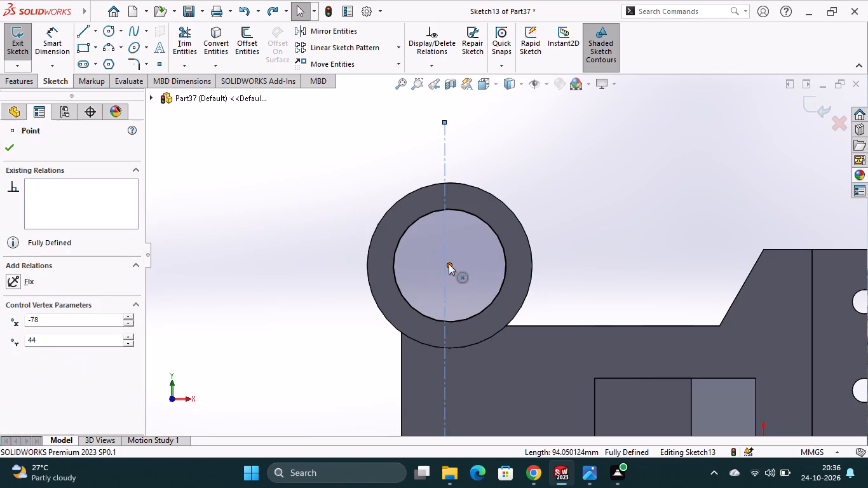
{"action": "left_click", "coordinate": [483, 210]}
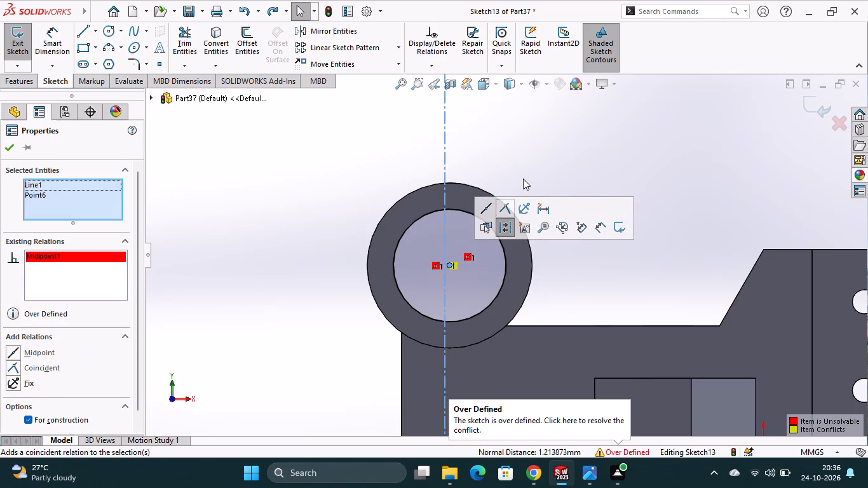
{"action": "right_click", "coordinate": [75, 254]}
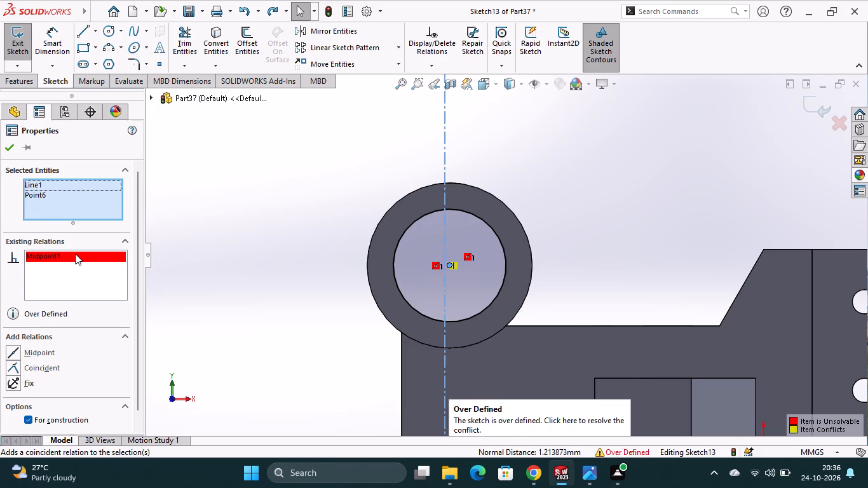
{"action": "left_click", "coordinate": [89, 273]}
Delete the 10.79 dimension between the block's lower-left corner and the vertical centerline.
{"action": "scroll", "coordinate": [410, 362], "scroll_direction": "up", "scroll_amount": 2}
{"action": "left_click", "coordinate": [444, 414]}
{"action": "right_click", "coordinate": [444, 414]}
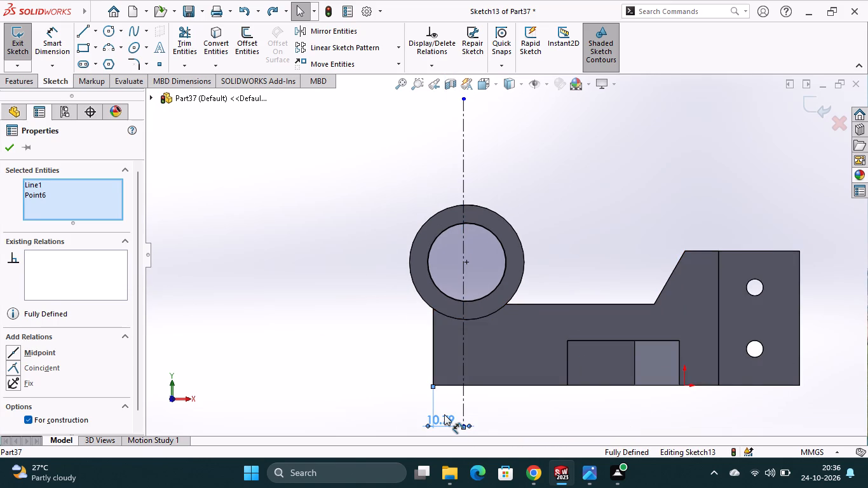
{"action": "left_click", "coordinate": [479, 299]}
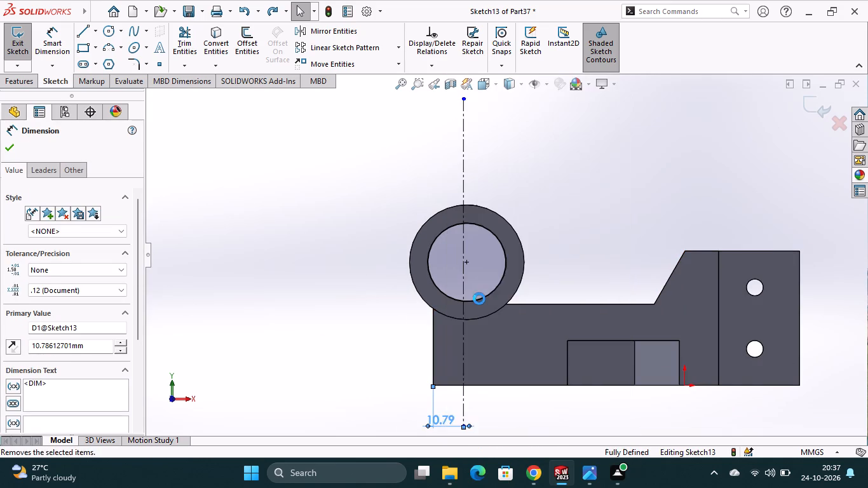
Add a midpoint relation between the circle's centre point and the vertical centerline.
{"action": "left_click", "coordinate": [466, 259], "text": "ctrl"}
{"action": "left_click", "coordinate": [461, 243], "text": "ctrl"}
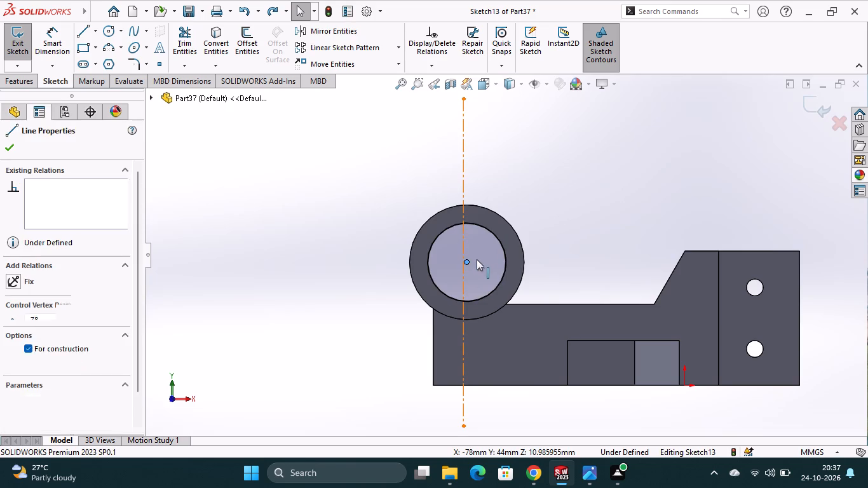
{"action": "left_click", "coordinate": [497, 184]}
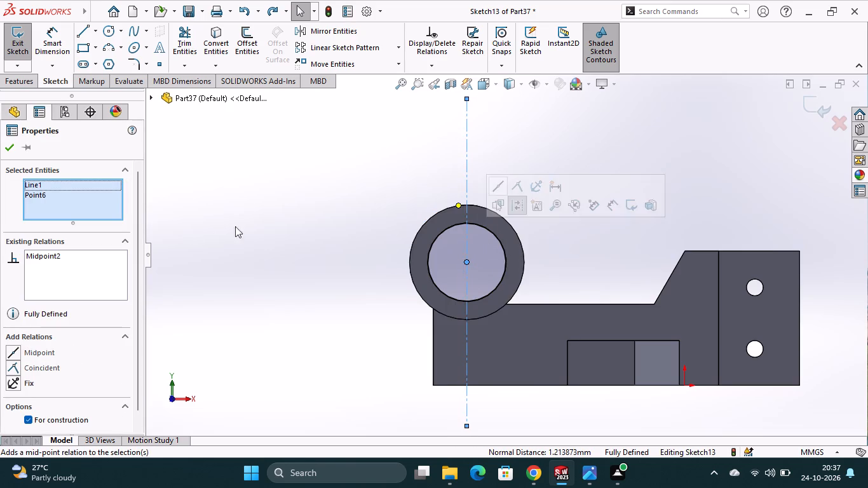
{"action": "left_click", "coordinate": [10, 151]}
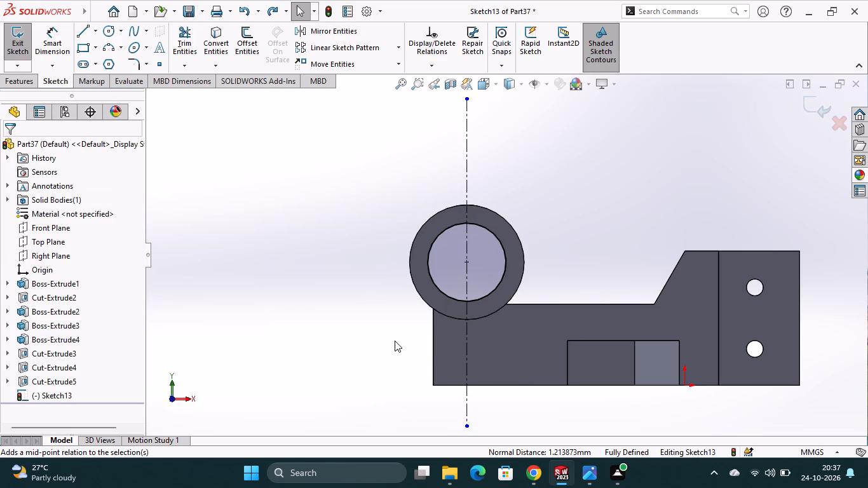
Sketch a vertical line about 65 mm long from the block's lower-left corner, joined by a line about 12 mm long to the ring's top on the centerline.
{"action": "scroll", "coordinate": [424, 349], "scroll_direction": "up", "scroll_amount": 1}
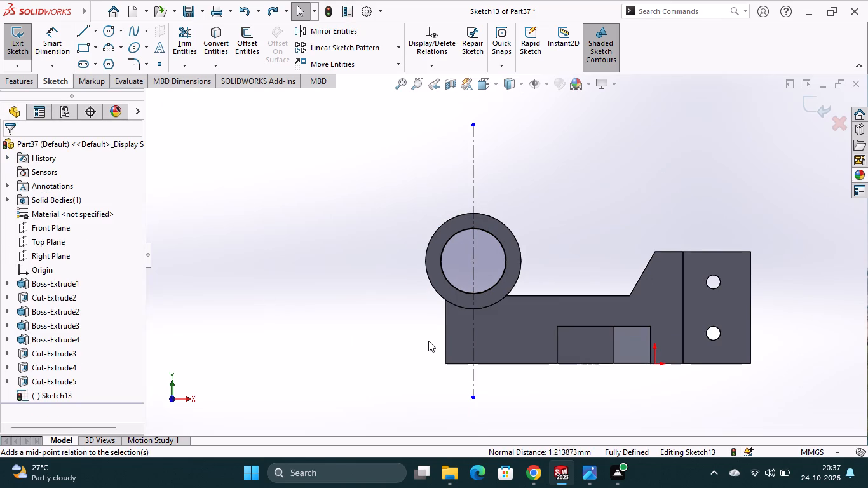
{"action": "scroll", "coordinate": [447, 291], "scroll_direction": "down", "scroll_amount": 2}
{"action": "scroll", "coordinate": [455, 264], "scroll_direction": "up", "scroll_amount": 1}
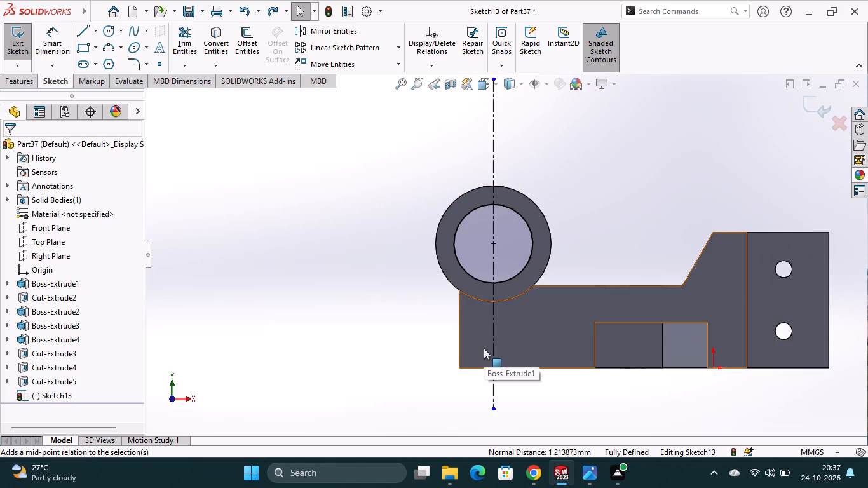
{"action": "left_click", "coordinate": [88, 29]}
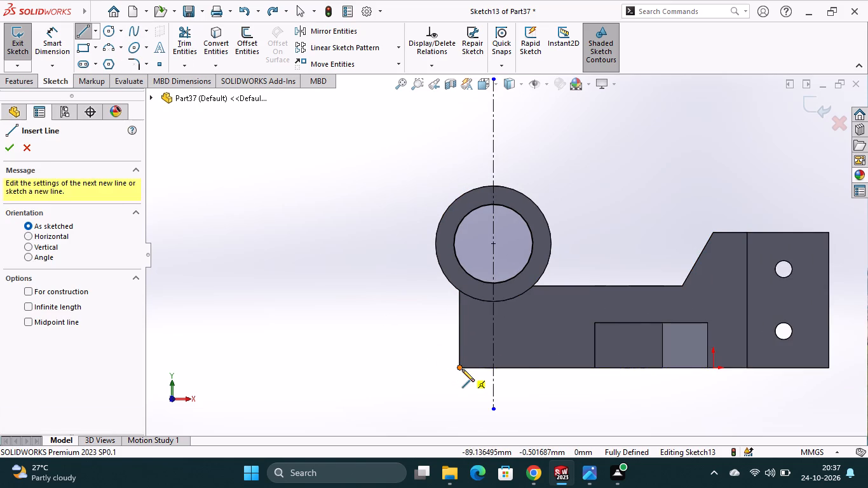
{"action": "left_click", "coordinate": [458, 368]}
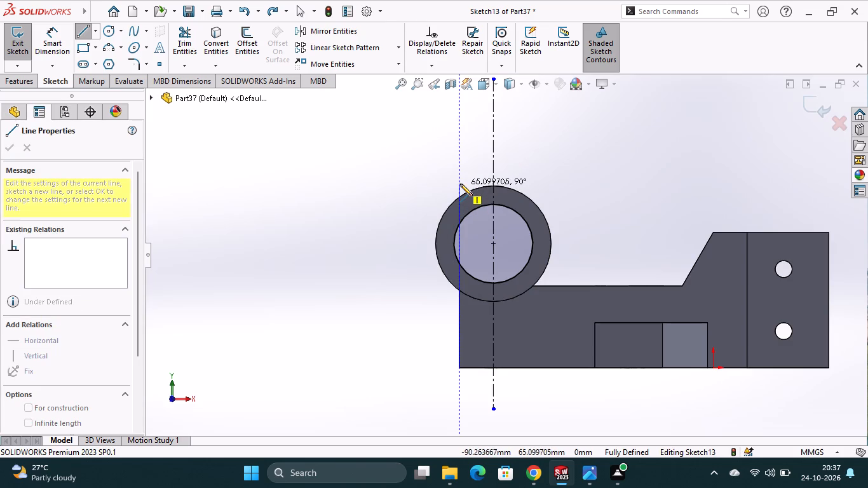
{"action": "left_click", "coordinate": [459, 183]}
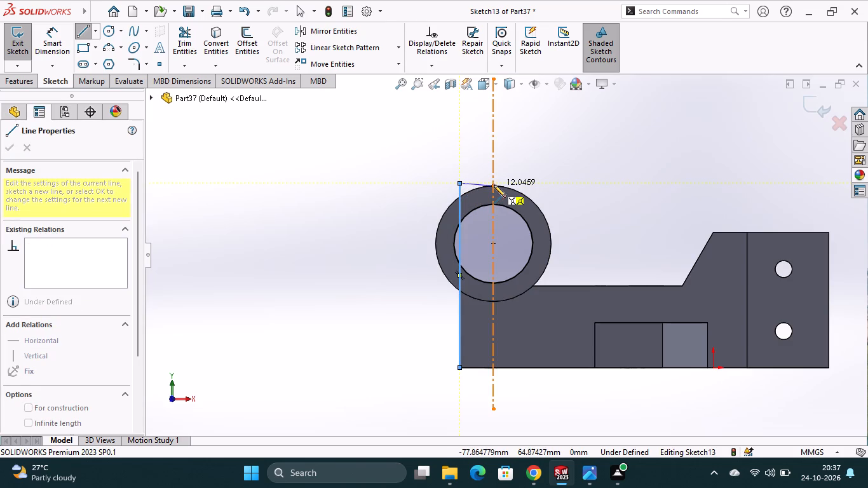
{"action": "left_click", "coordinate": [494, 185]}
{"action": "key", "text": "Escape"}
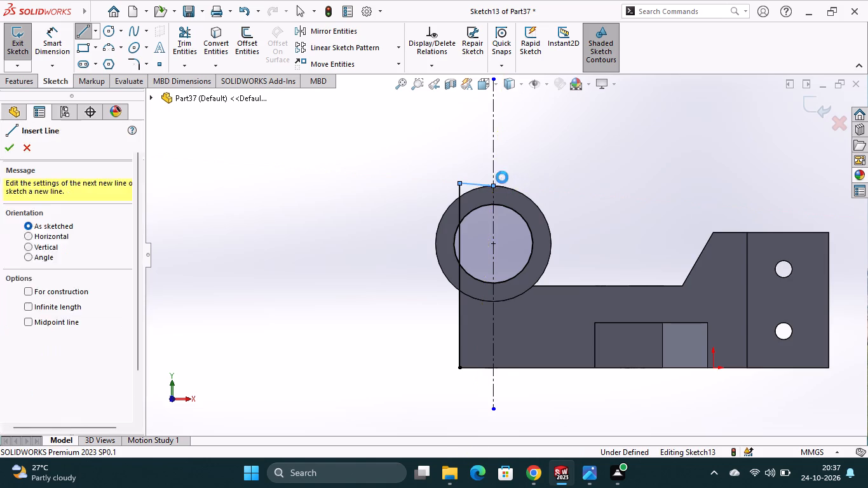
Make the short line that ends at the ring's top horizontal.
{"action": "scroll", "coordinate": [493, 193], "scroll_direction": "down", "scroll_amount": 5}
{"action": "right_click", "coordinate": [466, 185]}
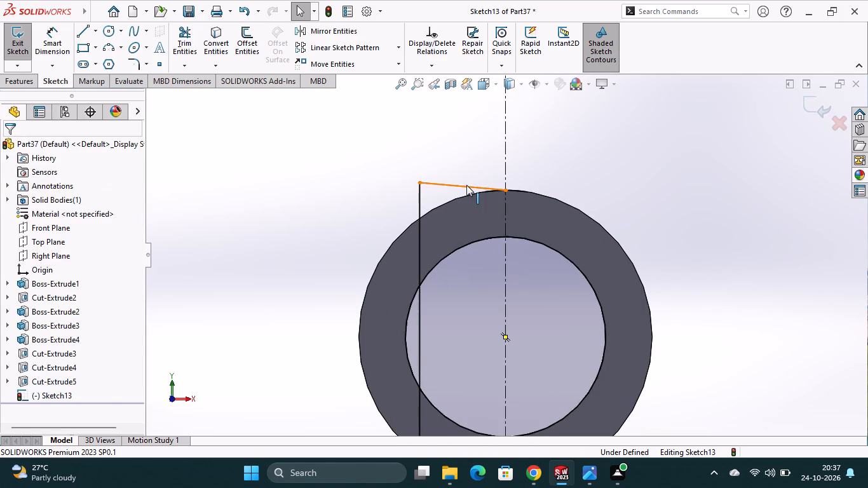
{"action": "left_click", "coordinate": [481, 151]}
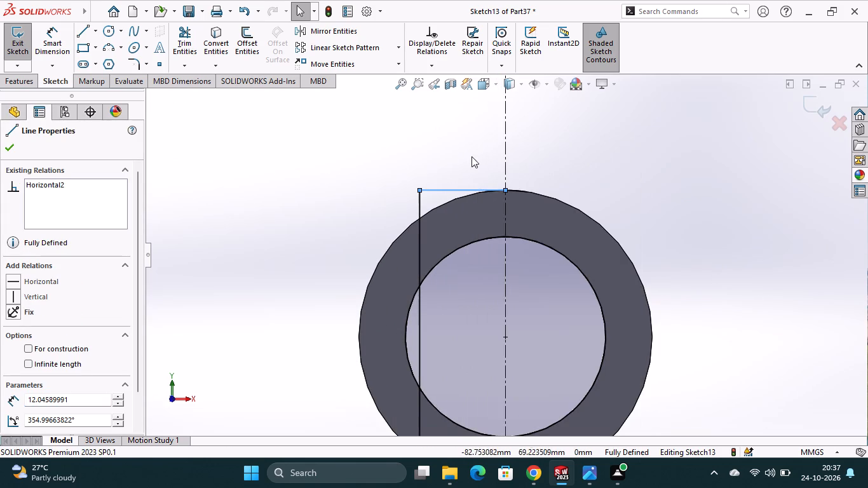
Convert the ring's outer circular edge into a sketch circle.
{"action": "scroll", "coordinate": [465, 165], "scroll_direction": "down", "scroll_amount": 2}
{"action": "scroll", "coordinate": [529, 212], "scroll_direction": "down", "scroll_amount": 5}
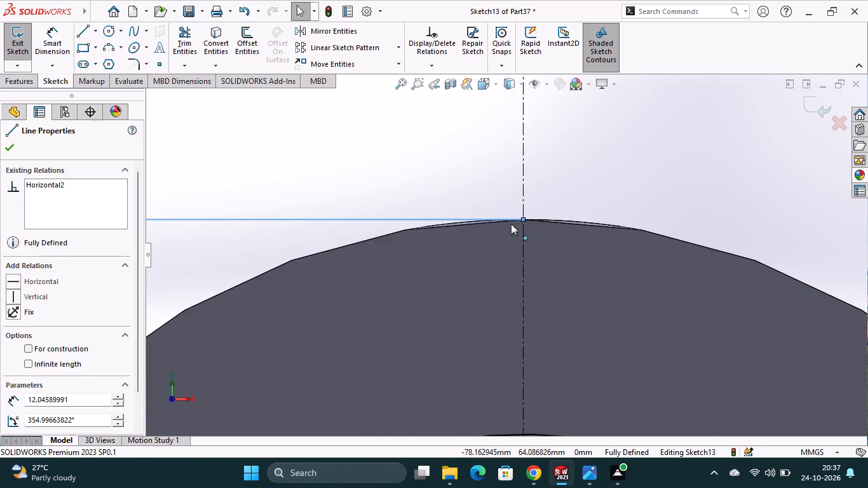
{"action": "scroll", "coordinate": [525, 214], "scroll_direction": "up", "scroll_amount": 3}
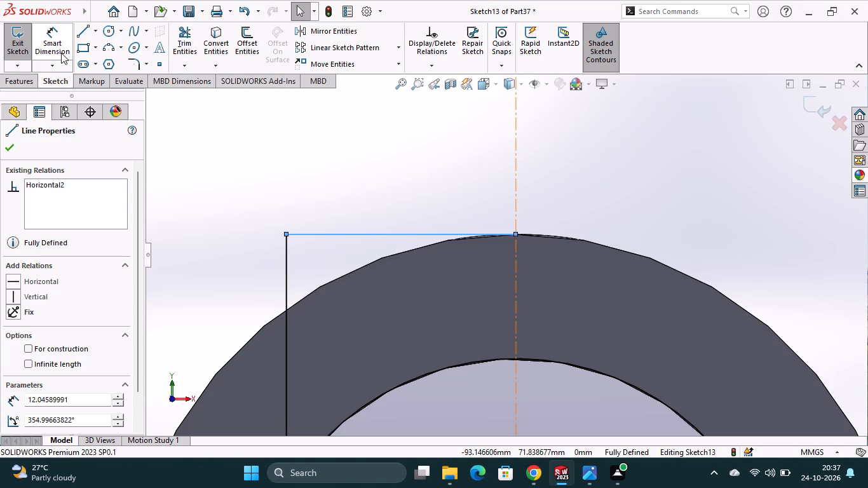
{"action": "left_click", "coordinate": [19, 81]}
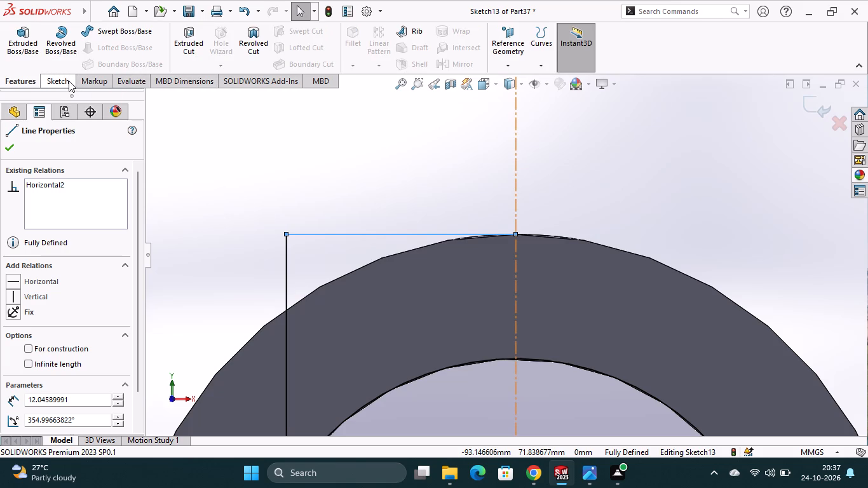
{"action": "left_click", "coordinate": [69, 81]}
{"action": "left_click", "coordinate": [217, 32]}
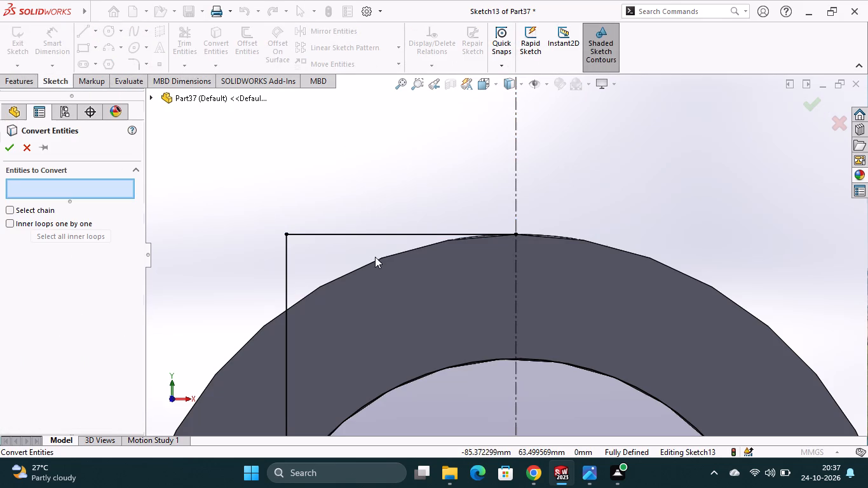
{"action": "left_click", "coordinate": [374, 260]}
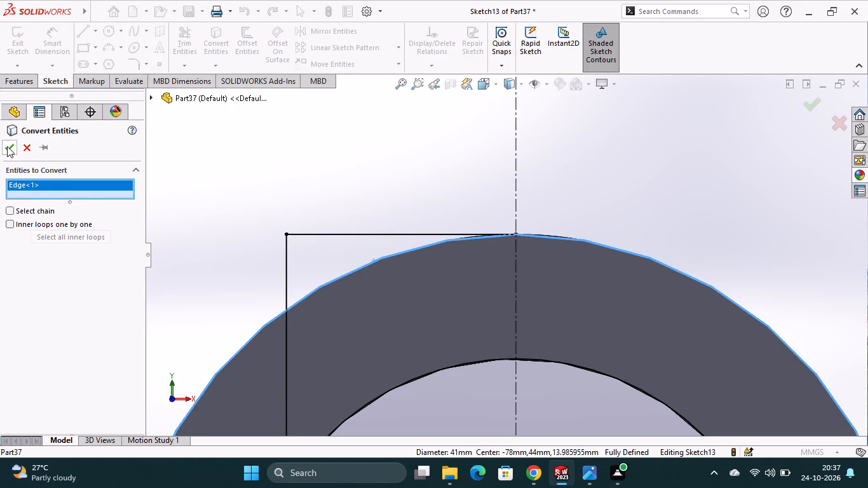
{"action": "left_click", "coordinate": [7, 146]}
{"action": "scroll", "coordinate": [402, 278], "scroll_direction": "up", "scroll_amount": 4}
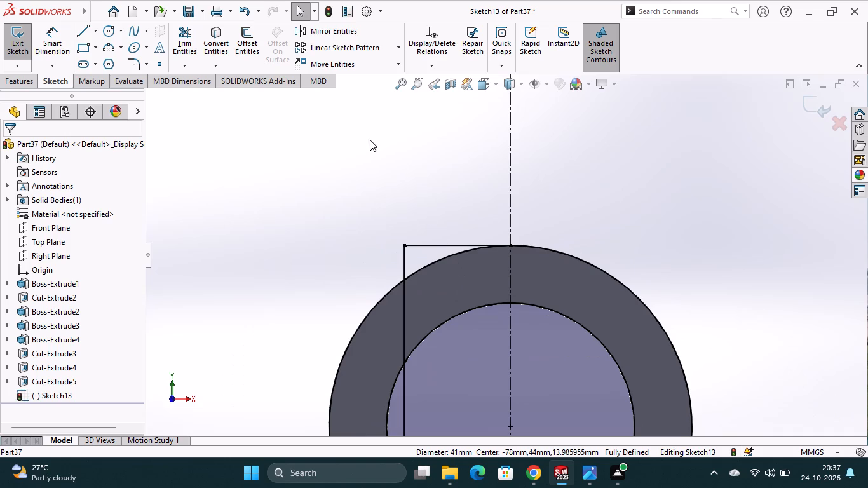
Trim the sketch down to the small corner area enclosed by the short horizontal line, the vertical line and the ring's upper arc.
{"action": "left_click", "coordinate": [182, 38]}
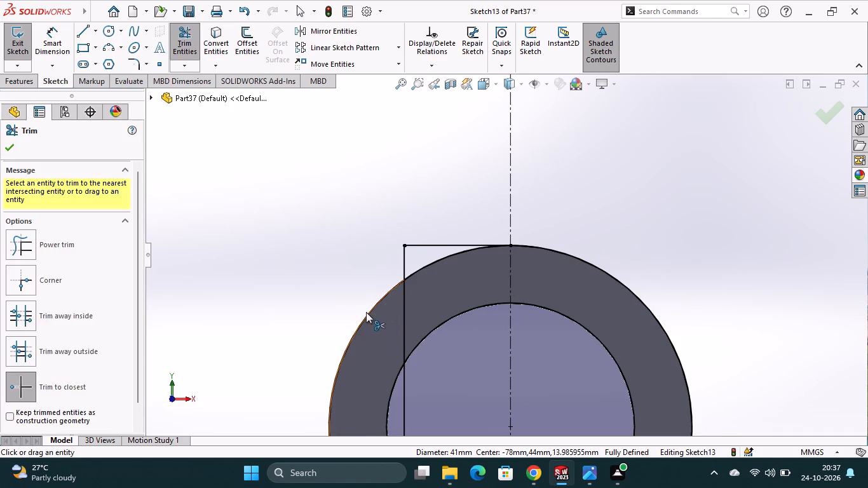
{"action": "left_click", "coordinate": [366, 312]}
{"action": "left_click", "coordinate": [416, 346]}
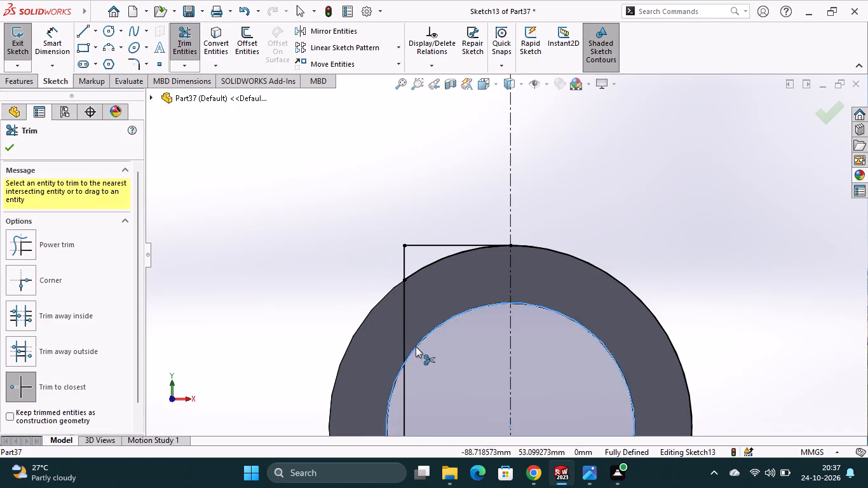
{"action": "left_click", "coordinate": [407, 329]}
{"action": "left_click", "coordinate": [574, 255]}
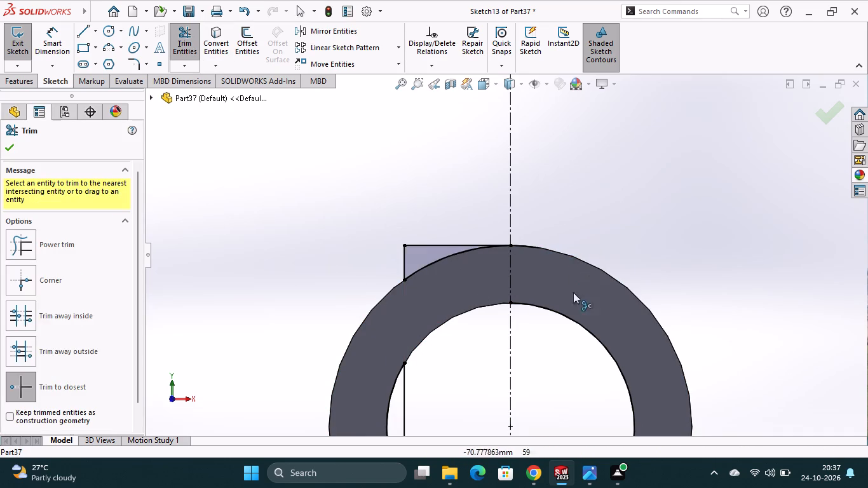
{"action": "left_click", "coordinate": [559, 315]}
{"action": "scroll", "coordinate": [522, 363], "scroll_direction": "up", "scroll_amount": 3}
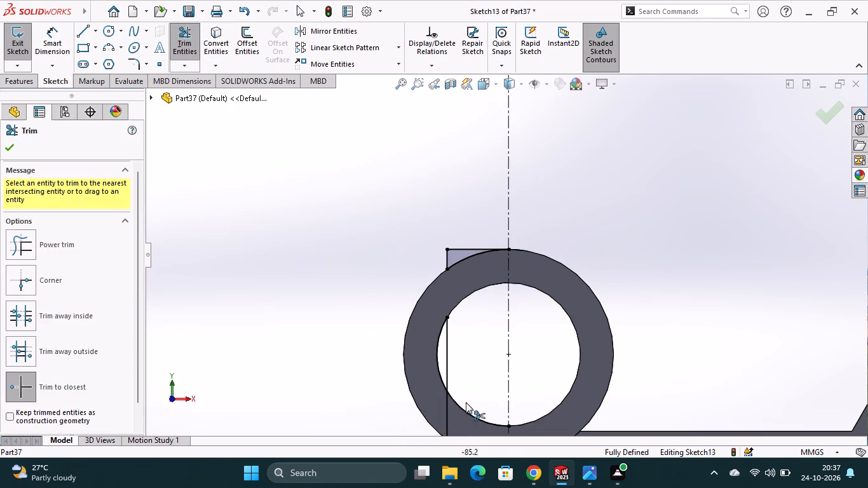
{"action": "left_click", "coordinate": [453, 398]}
{"action": "left_click", "coordinate": [445, 375]}
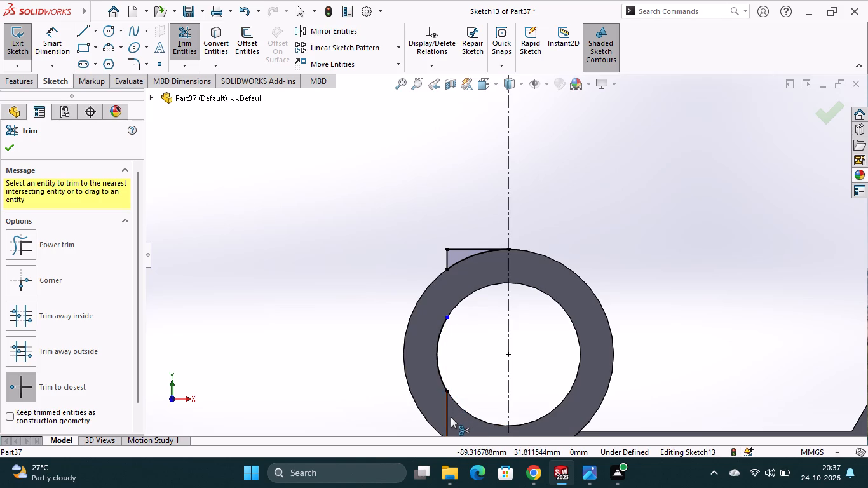
{"action": "left_click", "coordinate": [451, 417]}
{"action": "left_click", "coordinate": [441, 378]}
{"action": "scroll", "coordinate": [474, 378], "scroll_direction": "up", "scroll_amount": 3}
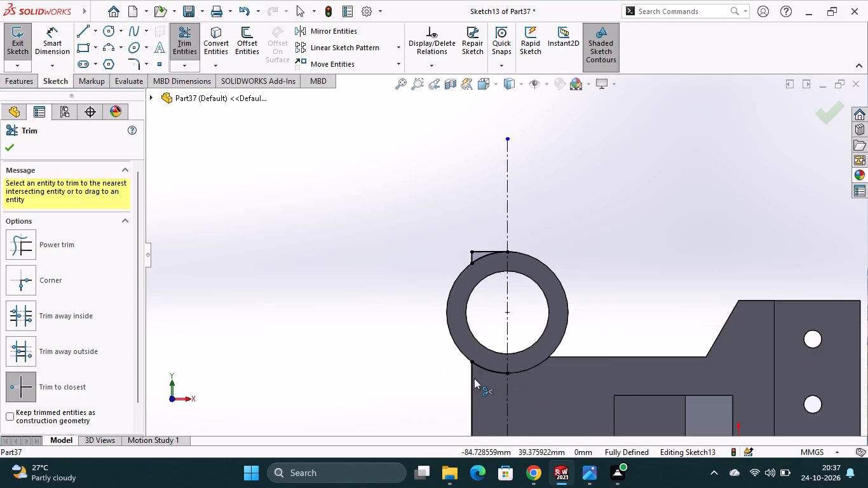
{"action": "left_click", "coordinate": [474, 393]}
{"action": "left_click", "coordinate": [492, 370]}
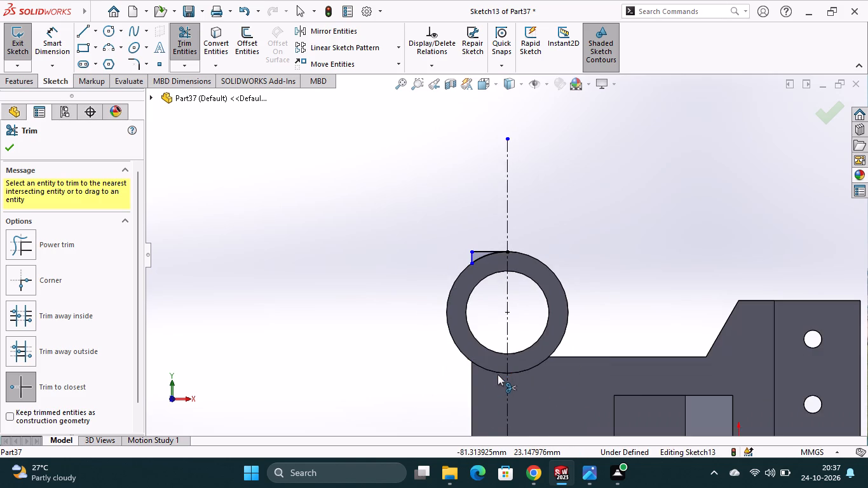
{"action": "scroll", "coordinate": [498, 374], "scroll_direction": "up", "scroll_amount": 2}
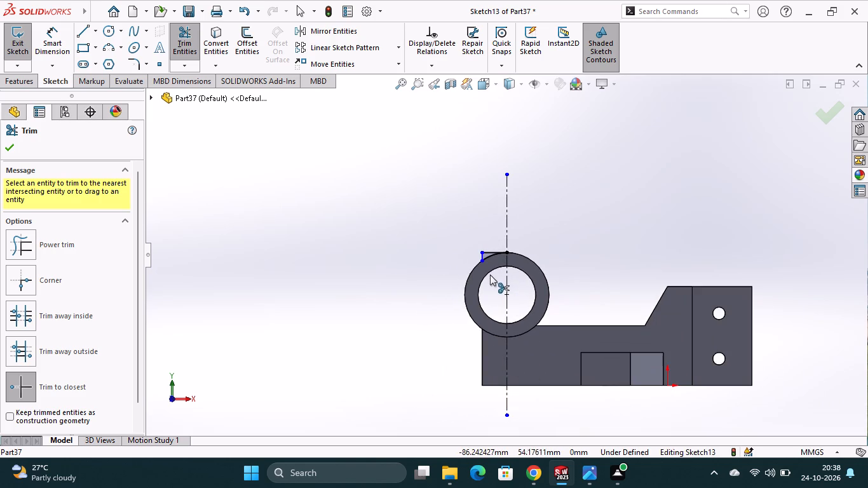
{"action": "scroll", "coordinate": [478, 278], "scroll_direction": "down", "scroll_amount": 2}
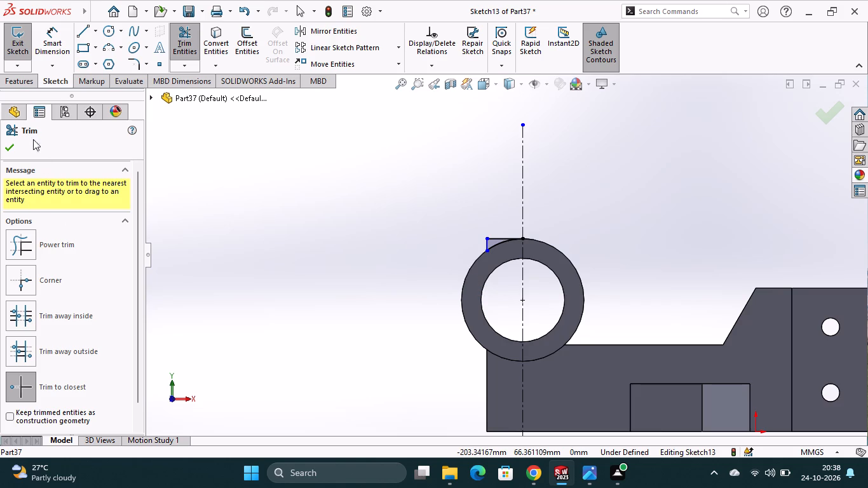
Extrude the corner profile 20 mm as a merged boss, starting at a 7.5 mm offset, with offset and extrusion both reversed into the part.
{"action": "left_click", "coordinate": [32, 82]}
{"action": "left_click", "coordinate": [30, 55]}
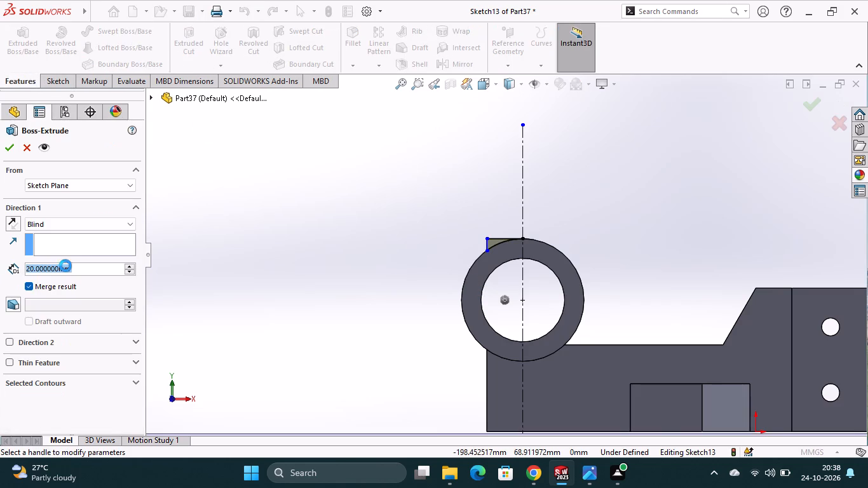
{"action": "left_click", "coordinate": [88, 189]}
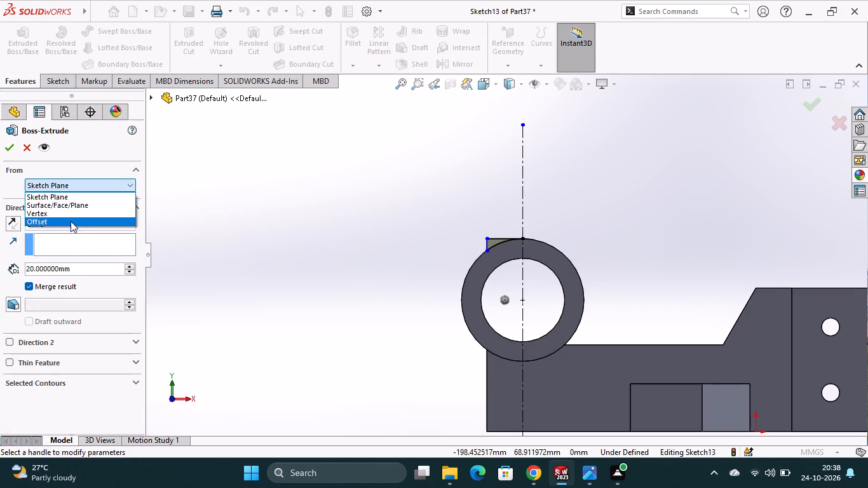
{"action": "left_click", "coordinate": [71, 221]}
{"action": "left_click_drag", "start_coordinate": [77, 203], "coordinate": [3, 203]}
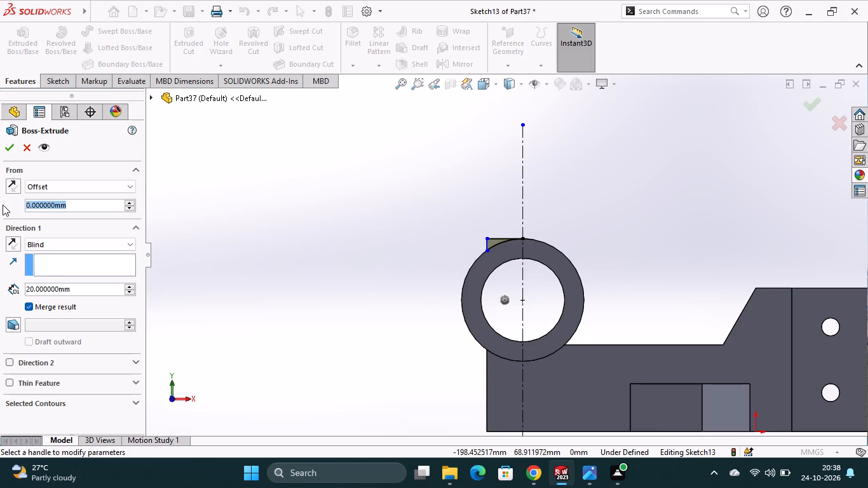
{"action": "key", "text": "7"}
{"action": "type", "text": ".5"}
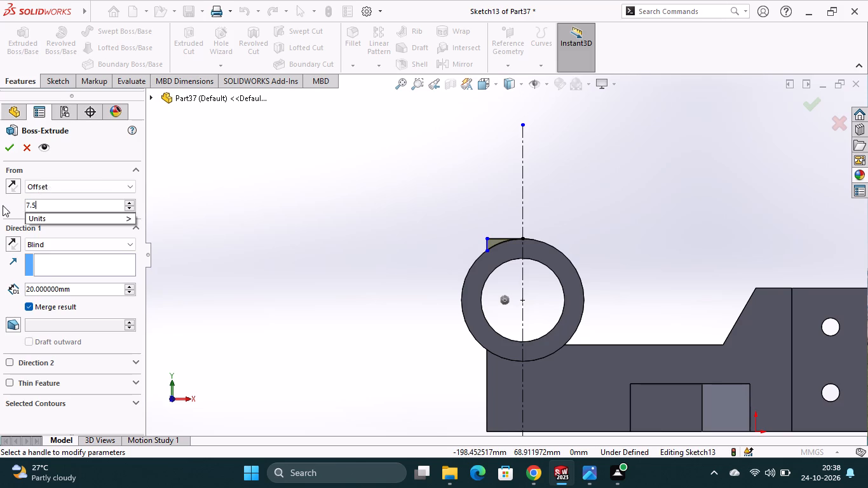
{"action": "key", "text": "Return"}
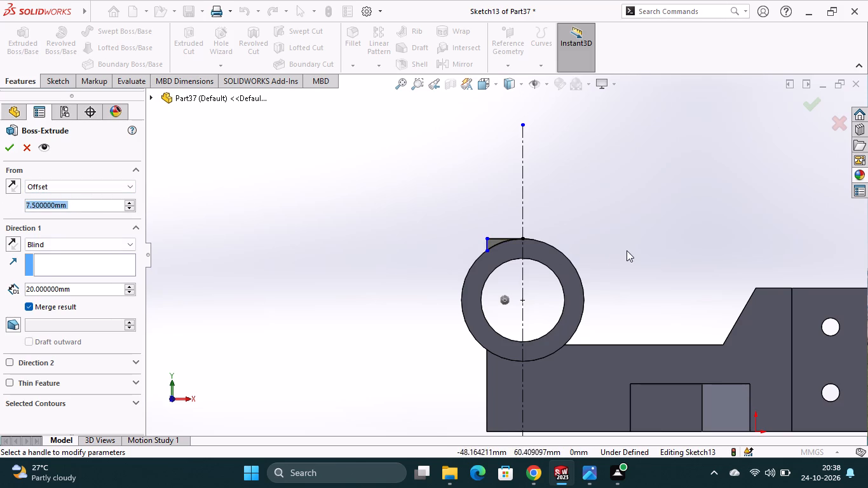
{"action": "middle_click_drag", "start_coordinate": [625, 248], "coordinate": [609, 284]}
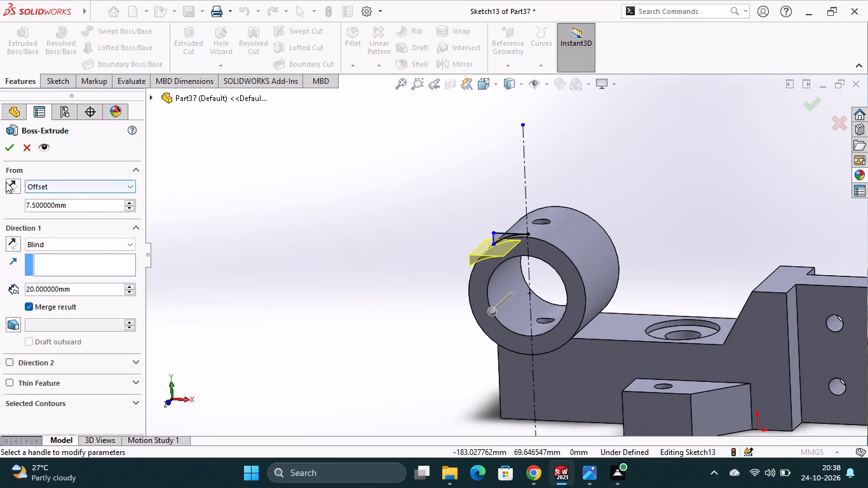
{"action": "left_click", "coordinate": [6, 182]}
{"action": "left_click", "coordinate": [12, 244]}
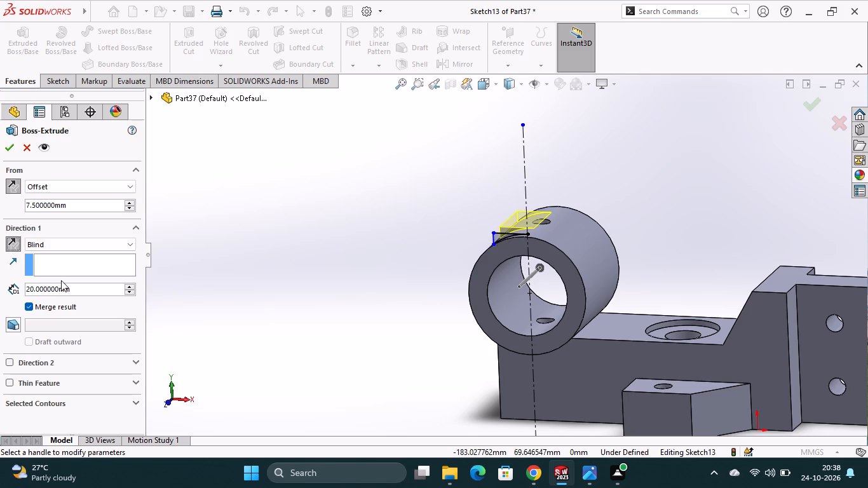
{"action": "left_click", "coordinate": [12, 147]}
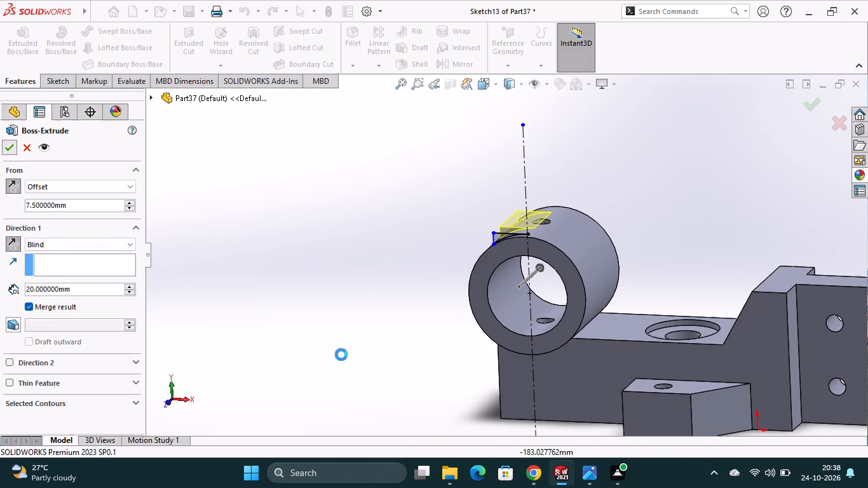
{"action": "left_click", "coordinate": [358, 367]}
Start a new sketch on the front face of the block below the ring.
{"action": "left_click", "coordinate": [526, 405]}
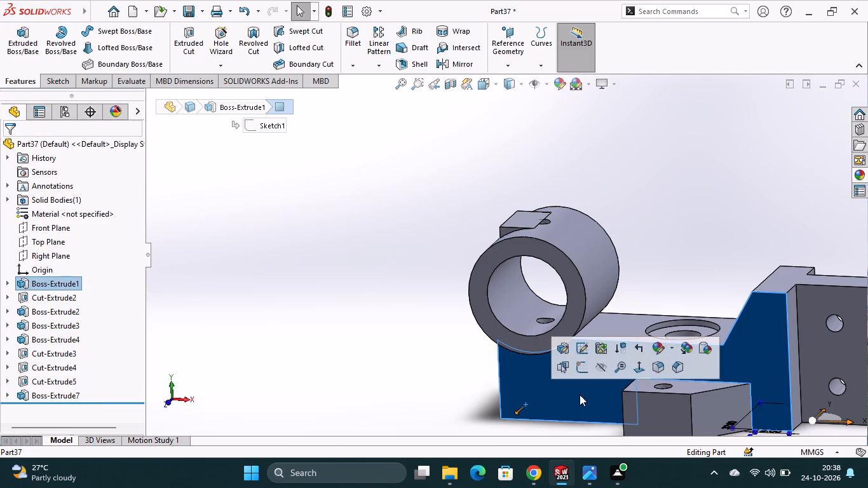
{"action": "left_click", "coordinate": [585, 368]}
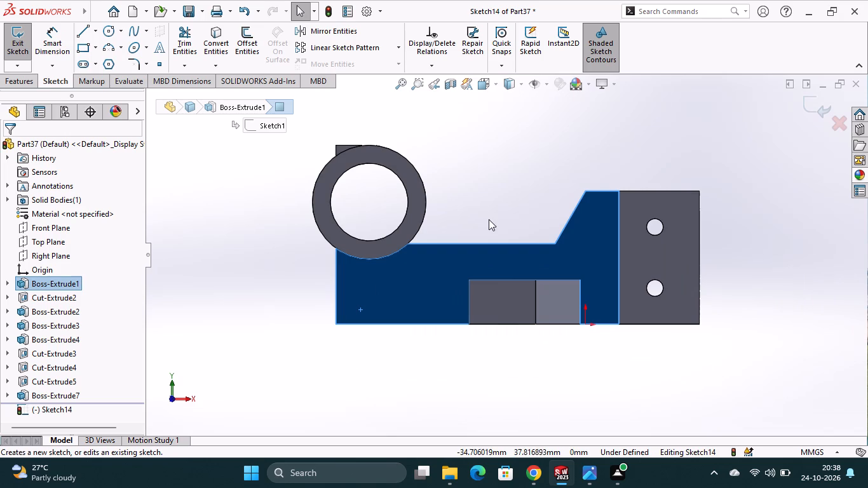
{"action": "scroll", "coordinate": [341, 184], "scroll_direction": "down", "scroll_amount": 1}
{"action": "scroll", "coordinate": [337, 305], "scroll_direction": "up", "scroll_amount": 1}
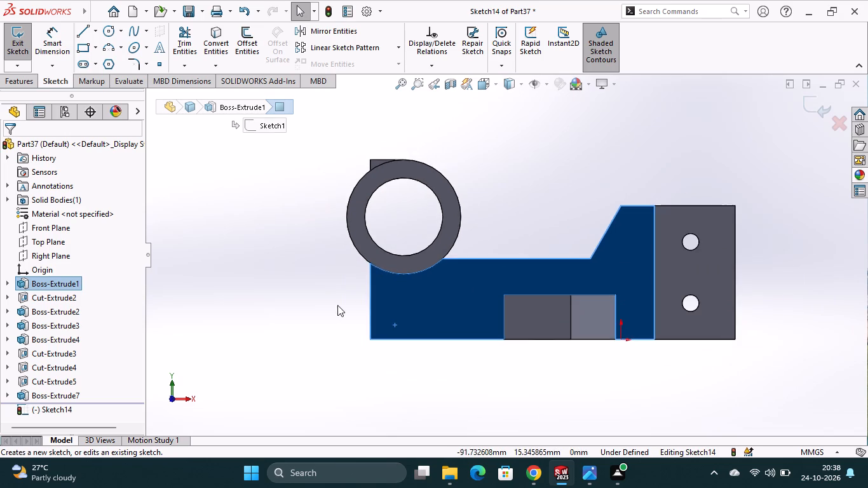
Sketch a corner rectangle about 8.4 mm wide and 64.5 mm high, outward from the new corner boss's top corner down to the block's base.
{"action": "left_click", "coordinate": [83, 34]}
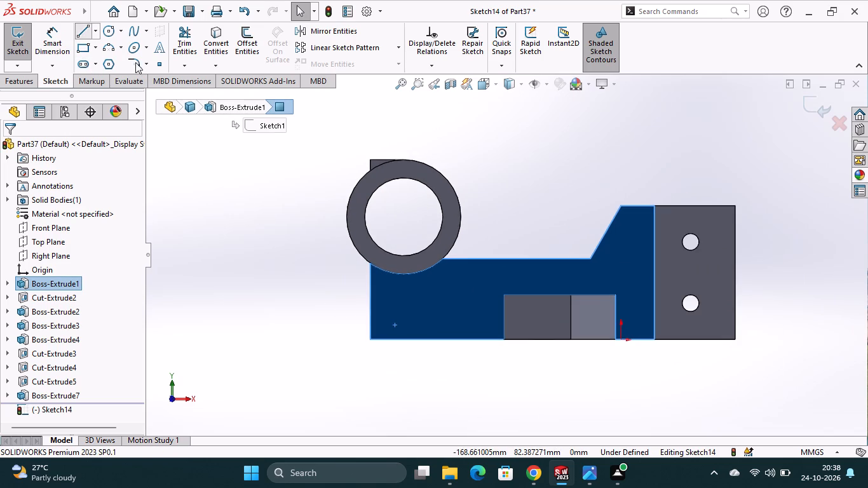
{"action": "left_click", "coordinate": [97, 48]}
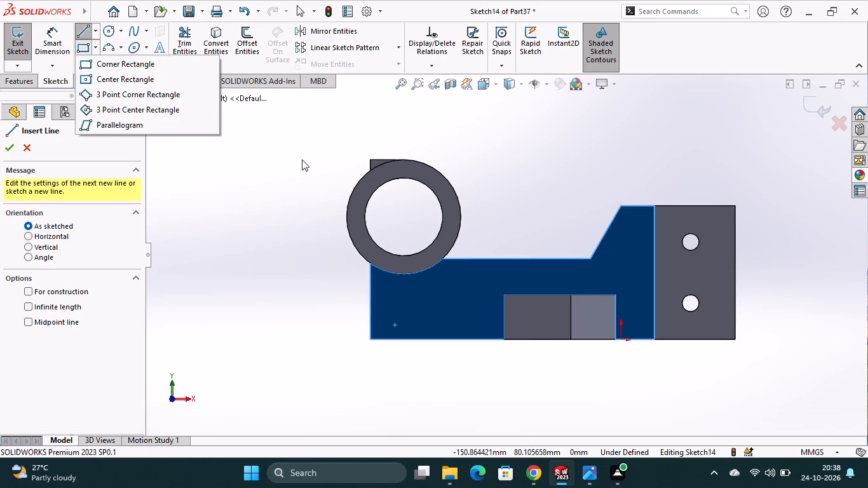
{"action": "left_click", "coordinate": [164, 63]}
{"action": "left_click", "coordinate": [367, 159]}
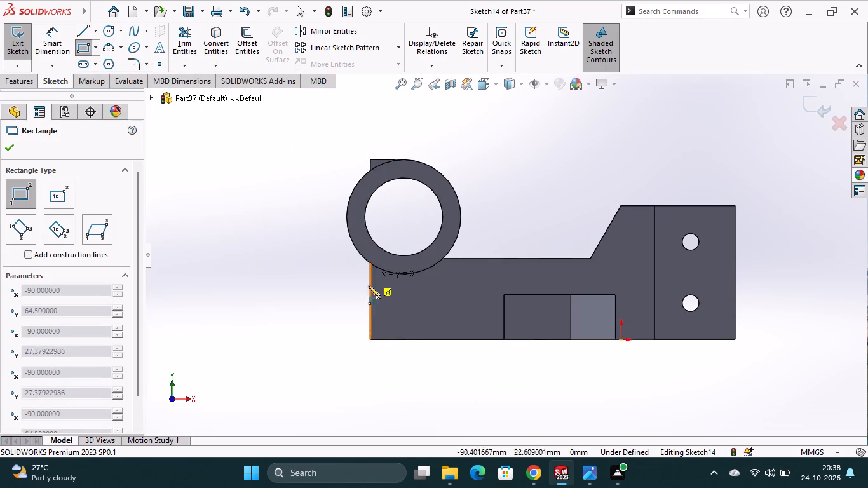
{"action": "left_click", "coordinate": [347, 342]}
Examine how the rectangle's lower and upper corners line up with the block's base and the corner boss.
{"action": "scroll", "coordinate": [349, 344], "scroll_direction": "down", "scroll_amount": 4}
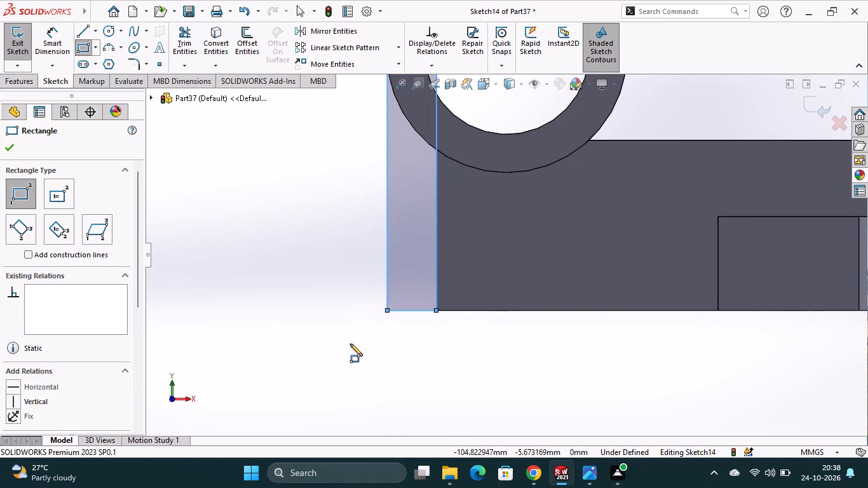
{"action": "scroll", "coordinate": [501, 302], "scroll_direction": "up", "scroll_amount": 4}
{"action": "scroll", "coordinate": [487, 107], "scroll_direction": "down", "scroll_amount": 1}
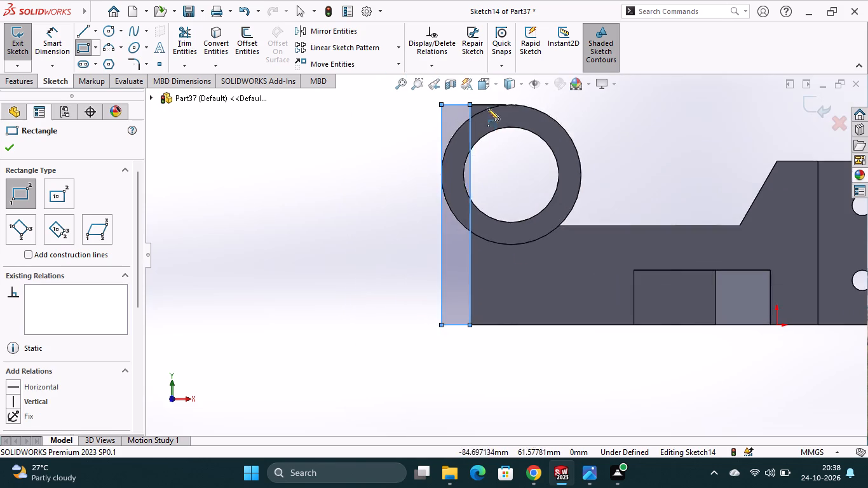
{"action": "scroll", "coordinate": [487, 108], "scroll_direction": "down", "scroll_amount": 6}
{"action": "scroll", "coordinate": [435, 146], "scroll_direction": "down", "scroll_amount": 5}
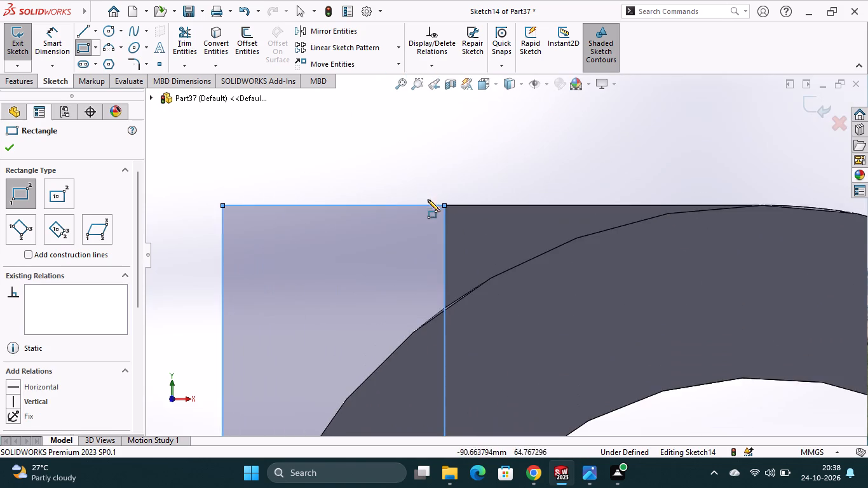
{"action": "scroll", "coordinate": [434, 203], "scroll_direction": "up", "scroll_amount": 4}
{"action": "scroll", "coordinate": [470, 276], "scroll_direction": "up", "scroll_amount": 4}
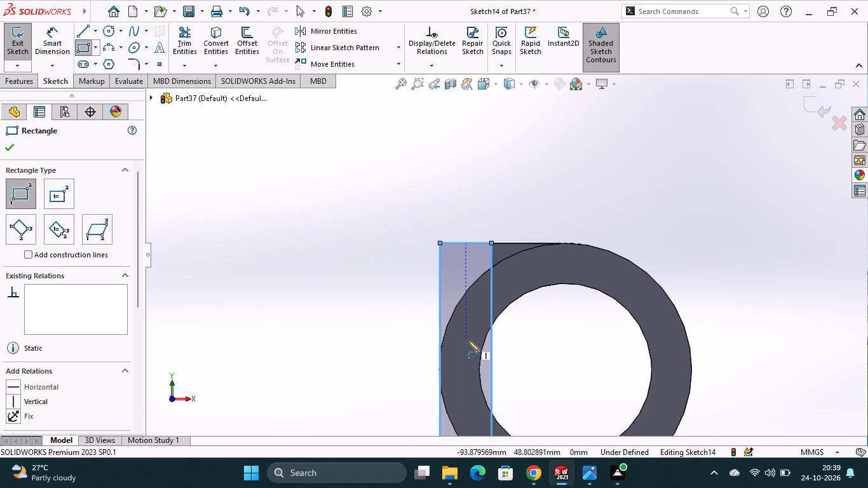
Dimension the rectangle's top edge and set its width to 9 mm.
{"action": "scroll", "coordinate": [468, 340], "scroll_direction": "up", "scroll_amount": 1}
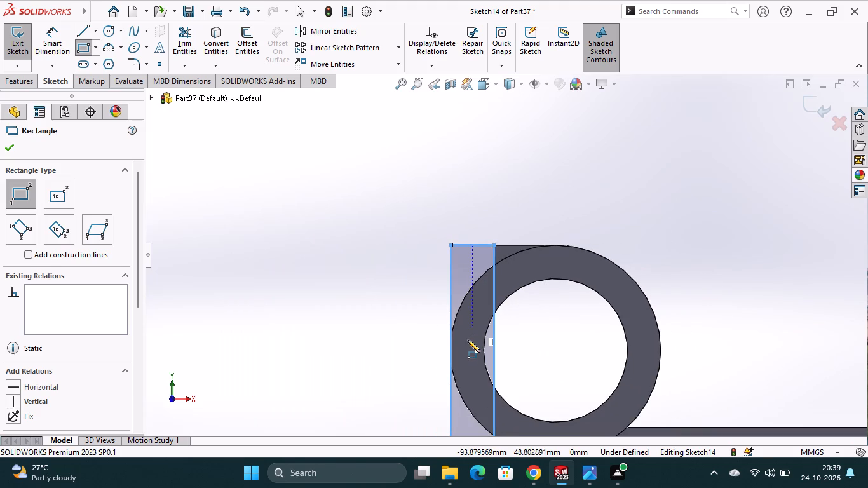
{"action": "left_click", "coordinate": [58, 40]}
{"action": "left_click", "coordinate": [477, 244]}
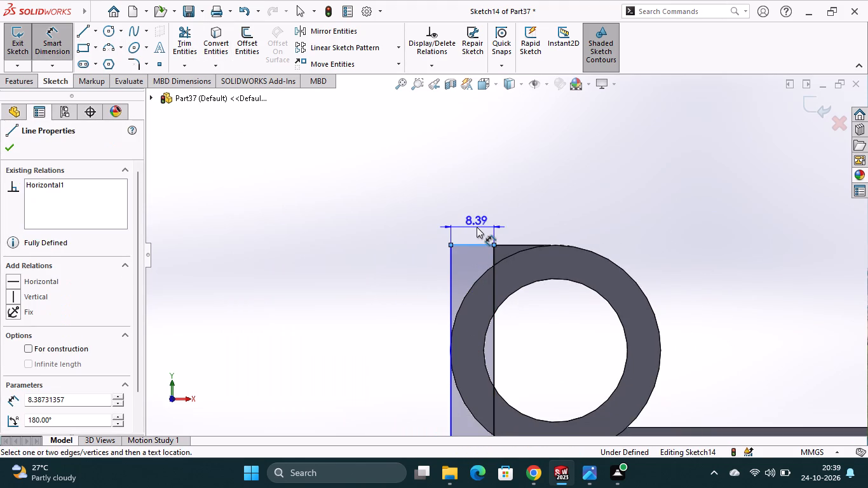
{"action": "left_click", "coordinate": [477, 226]}
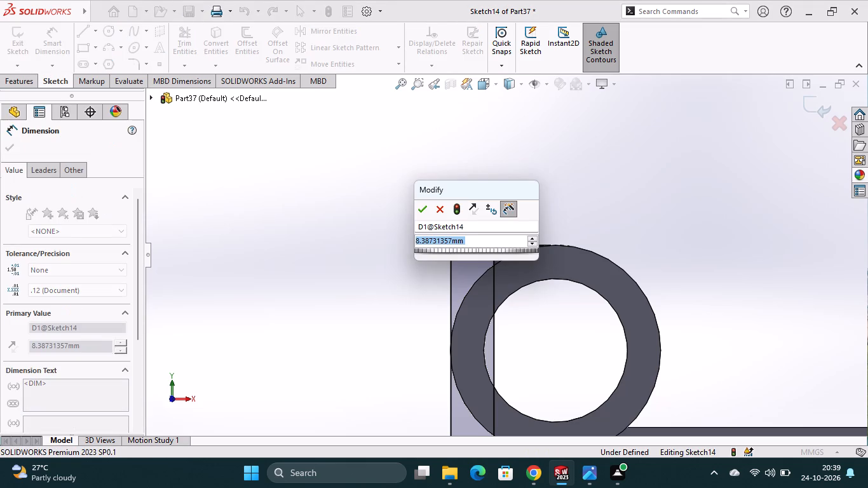
{"action": "key", "text": "9"}
{"action": "key", "text": "Return"}
Dimension the rectangle's outer vertical edge and set its height to 64.50 mm.
{"action": "scroll", "coordinate": [489, 312], "scroll_direction": "up", "scroll_amount": 1}
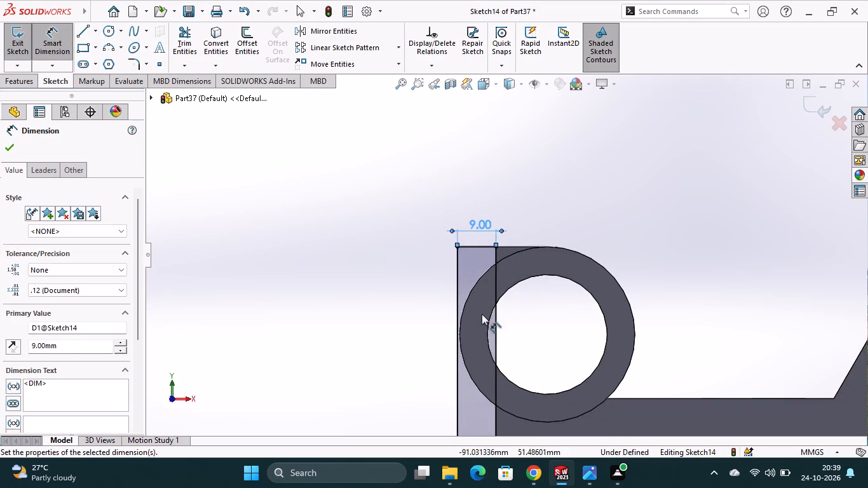
{"action": "scroll", "coordinate": [482, 314], "scroll_direction": "up", "scroll_amount": 2}
{"action": "left_click_drag", "start_coordinate": [465, 372], "coordinate": [444, 372]}
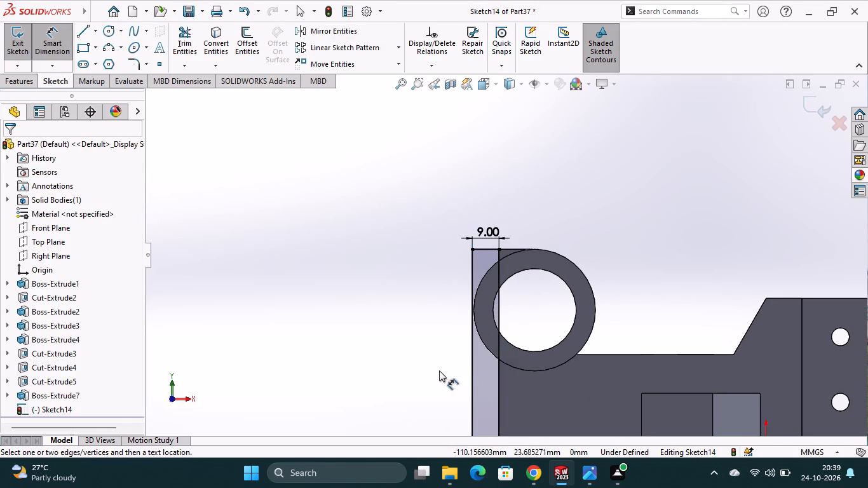
{"action": "left_click_drag", "start_coordinate": [473, 369], "coordinate": [451, 363]}
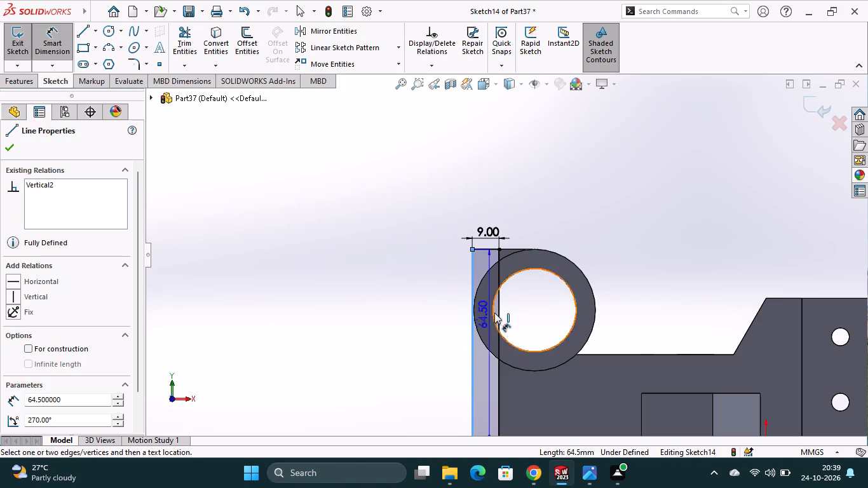
{"action": "left_click", "coordinate": [459, 295]}
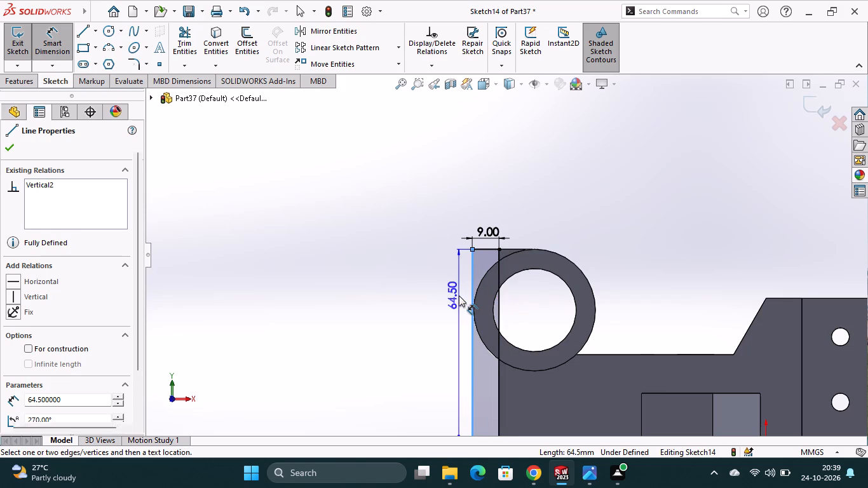
{"action": "scroll", "coordinate": [477, 312], "scroll_direction": "up", "scroll_amount": 2}
{"action": "scroll", "coordinate": [486, 355], "scroll_direction": "down", "scroll_amount": 1}
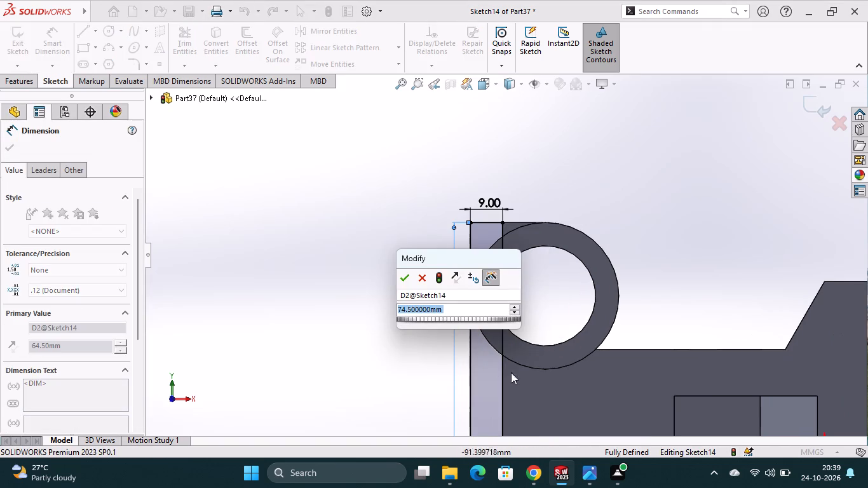
{"action": "scroll", "coordinate": [522, 376], "scroll_direction": "up", "scroll_amount": 3}
{"action": "scroll", "coordinate": [491, 375], "scroll_direction": "down", "scroll_amount": 2}
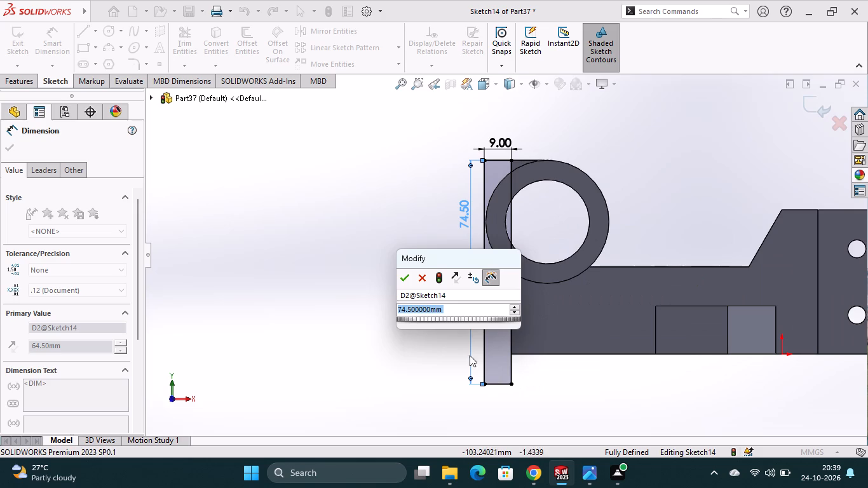
{"action": "type", "text": "64"}
{"action": "type", "text": ".50"}
{"action": "key", "text": "Return"}
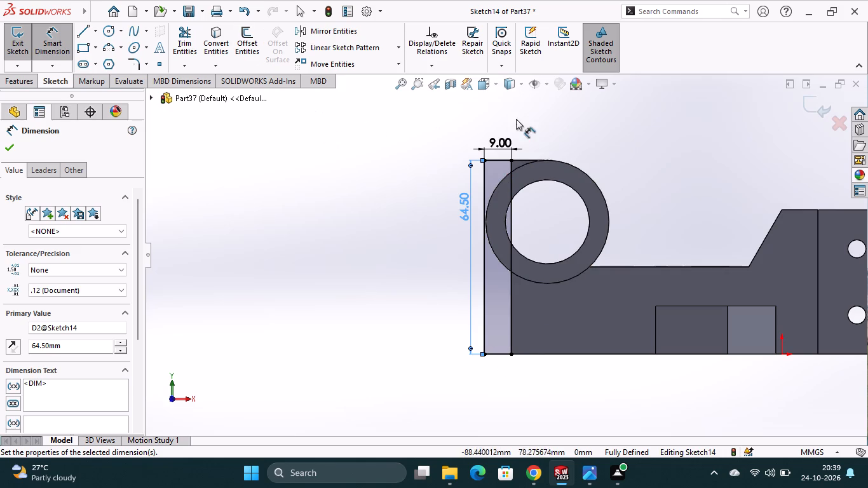
Extrude the rectangle as a 20 mm blind boss from a 7.5 mm offset, reversing both the offset and the extrusion direction.
{"action": "left_click", "coordinate": [18, 83]}
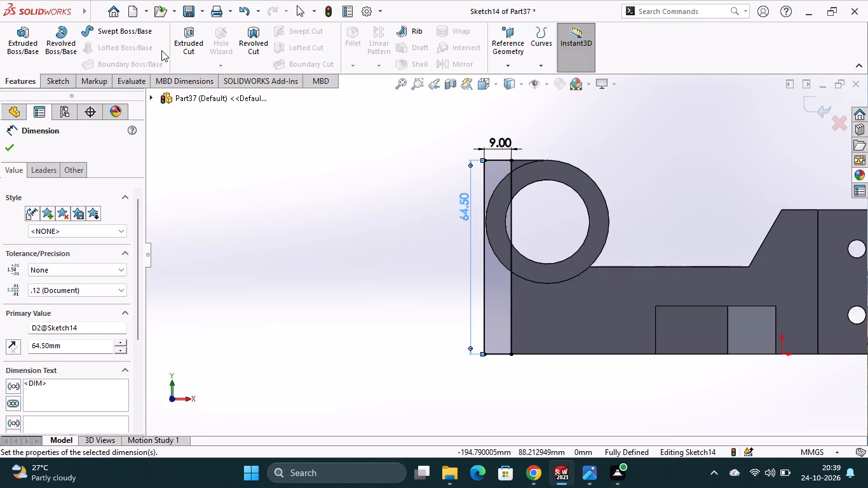
{"action": "left_click", "coordinate": [22, 53]}
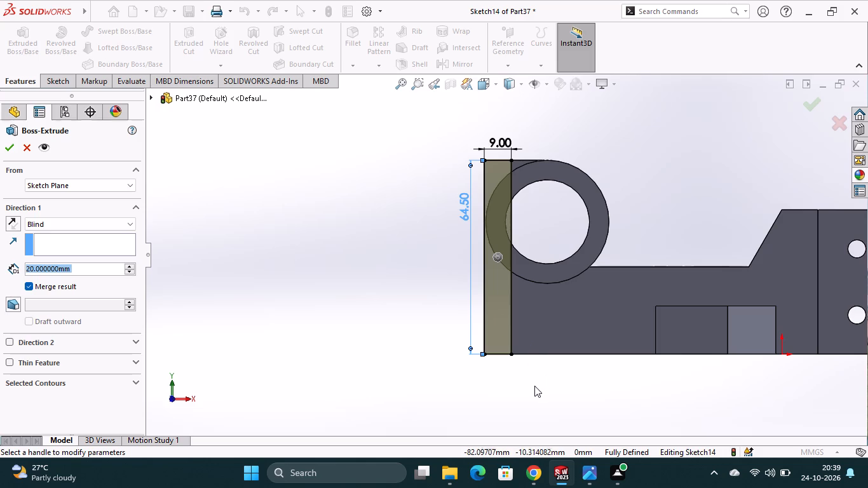
{"action": "left_click", "coordinate": [74, 186]}
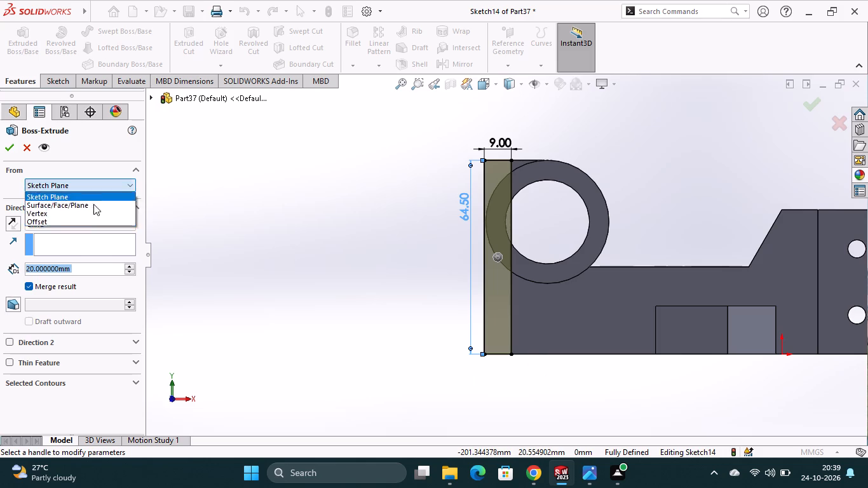
{"action": "left_click", "coordinate": [93, 222]}
{"action": "left_click_drag", "start_coordinate": [79, 205], "coordinate": [25, 205]}
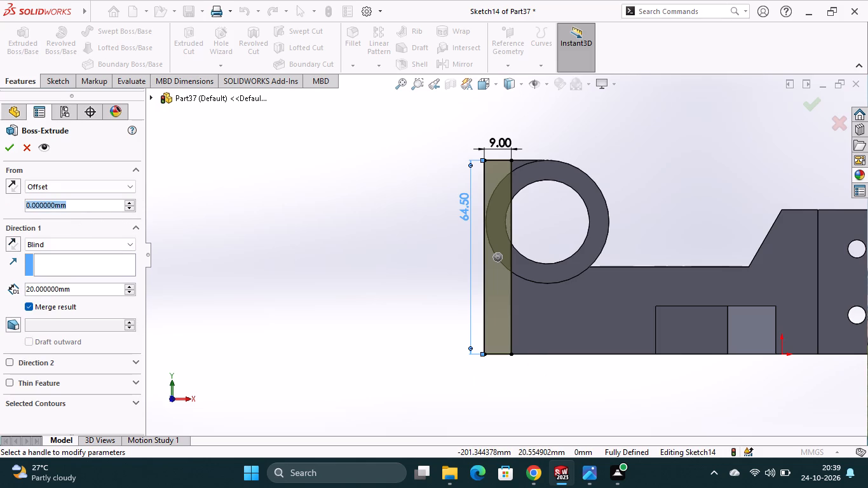
{"action": "left_click_drag", "start_coordinate": [25, 205], "coordinate": [24, 206]}
{"action": "type", "text": "7."}
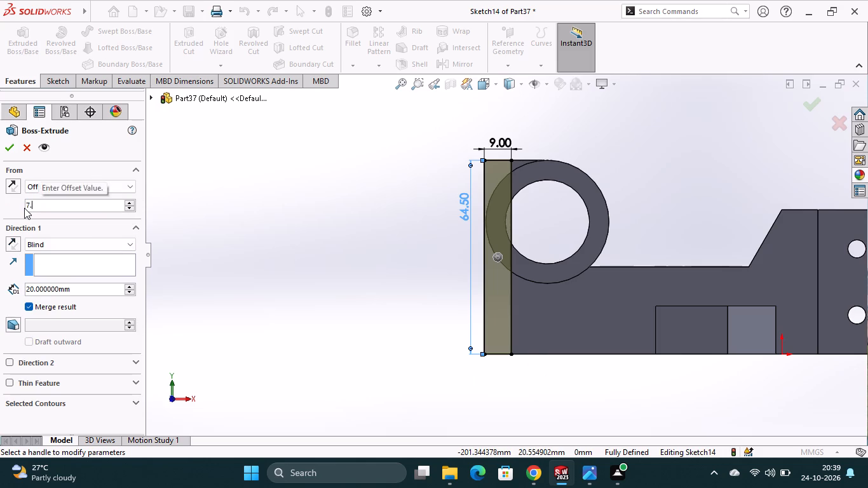
{"action": "key", "text": "5"}
{"action": "key", "text": "Return"}
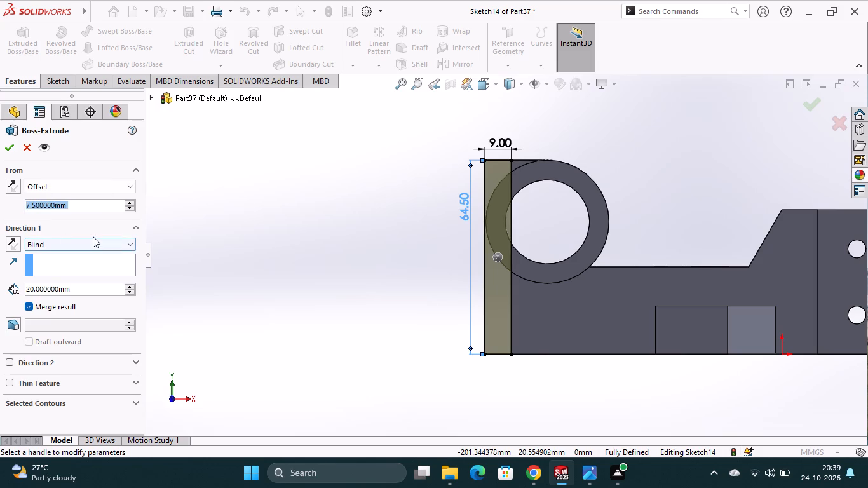
{"action": "left_click", "coordinate": [64, 246]}
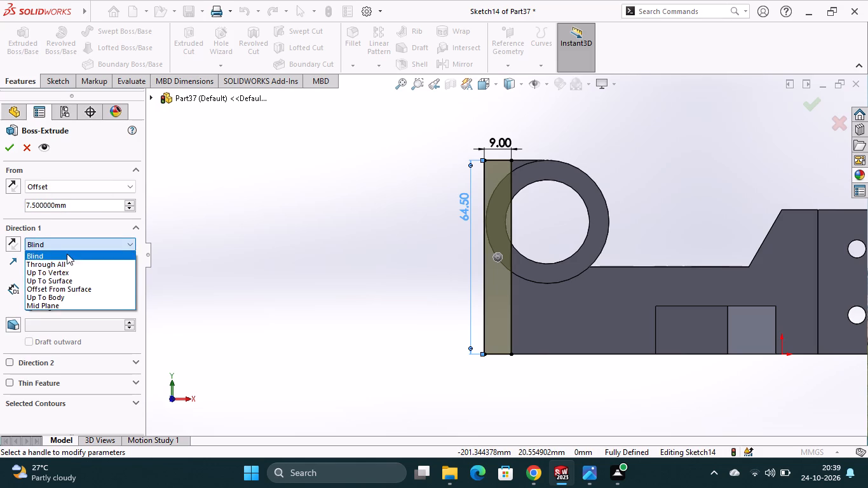
{"action": "left_click", "coordinate": [67, 254]}
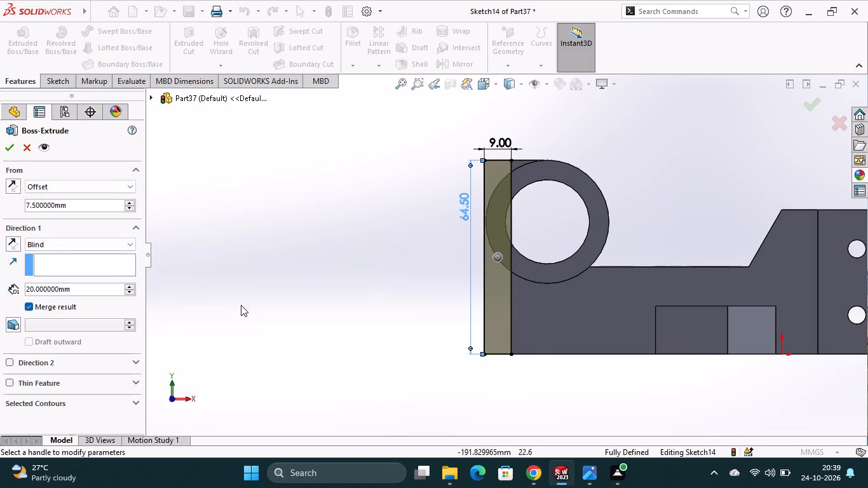
{"action": "middle_click_drag", "start_coordinate": [379, 393], "coordinate": [461, 414]}
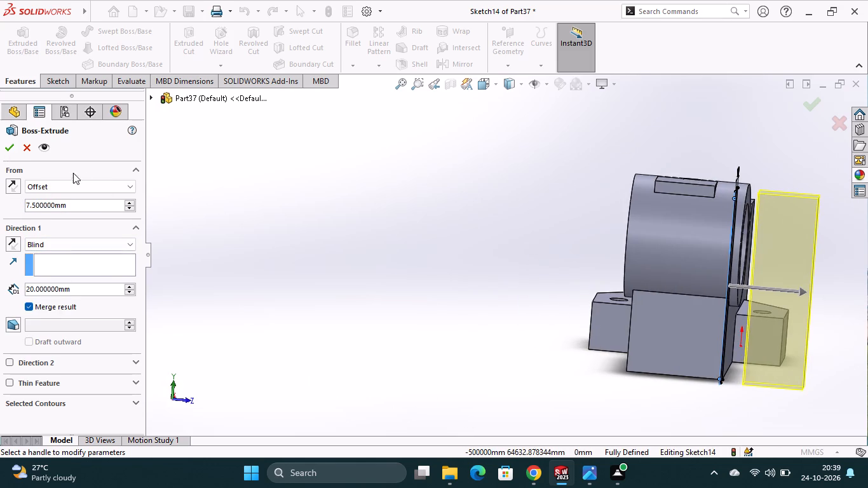
{"action": "left_click", "coordinate": [15, 186]}
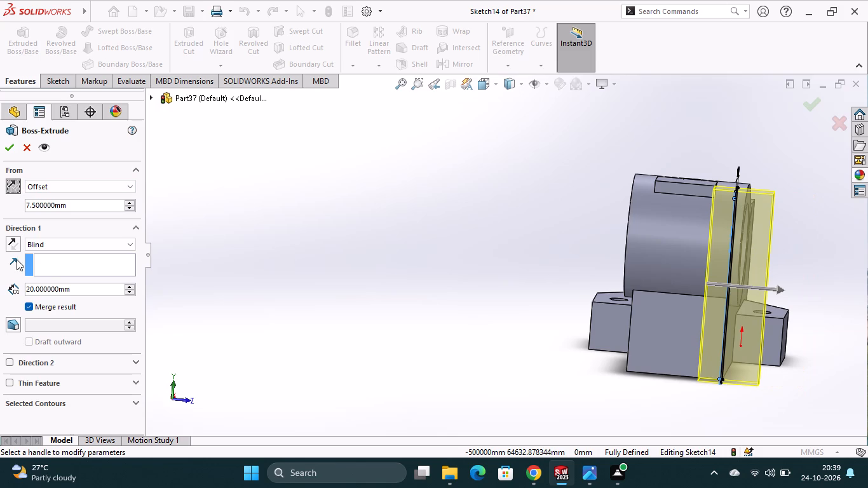
{"action": "left_click", "coordinate": [14, 244]}
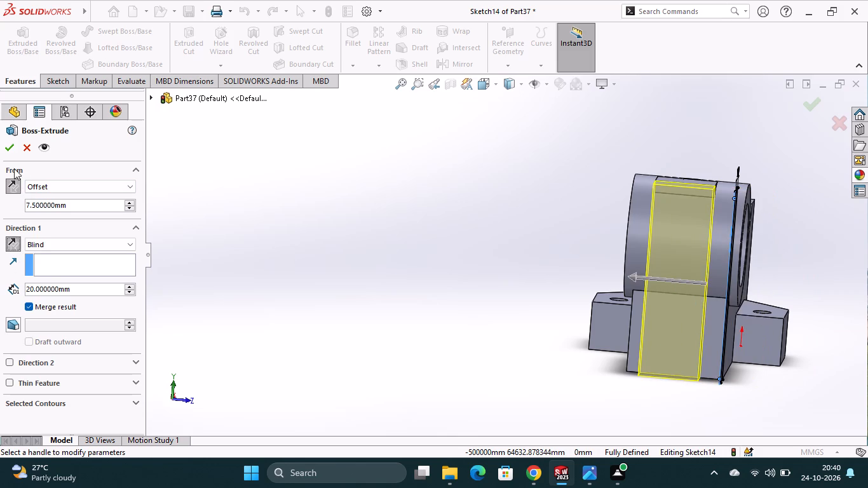
{"action": "left_click", "coordinate": [11, 152]}
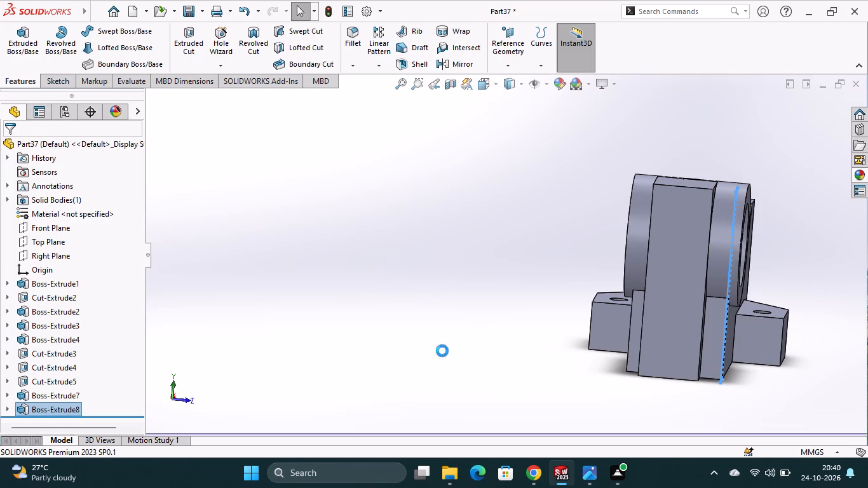
{"action": "left_click", "coordinate": [442, 351]}
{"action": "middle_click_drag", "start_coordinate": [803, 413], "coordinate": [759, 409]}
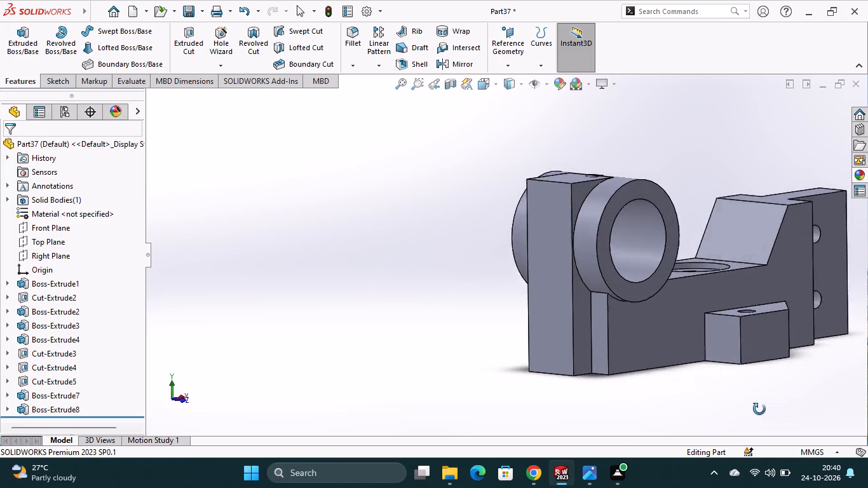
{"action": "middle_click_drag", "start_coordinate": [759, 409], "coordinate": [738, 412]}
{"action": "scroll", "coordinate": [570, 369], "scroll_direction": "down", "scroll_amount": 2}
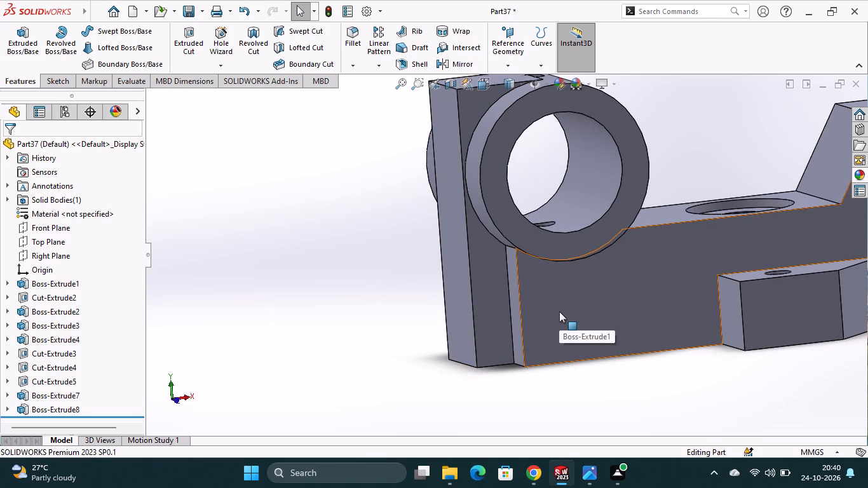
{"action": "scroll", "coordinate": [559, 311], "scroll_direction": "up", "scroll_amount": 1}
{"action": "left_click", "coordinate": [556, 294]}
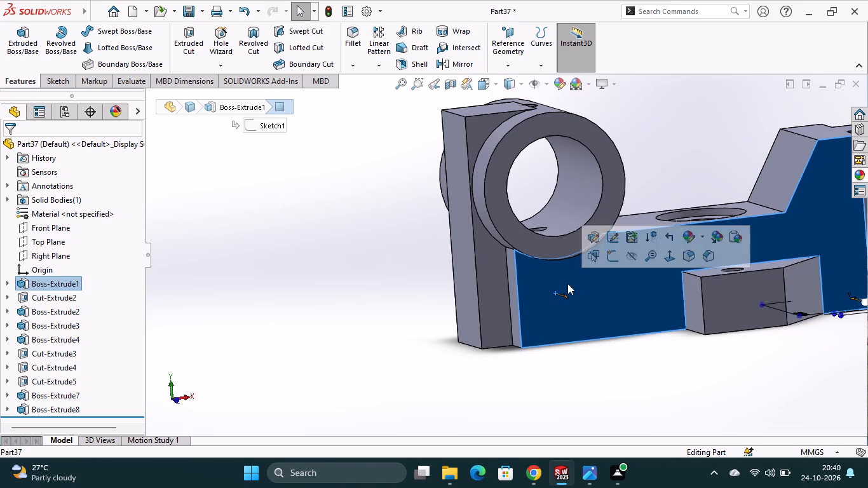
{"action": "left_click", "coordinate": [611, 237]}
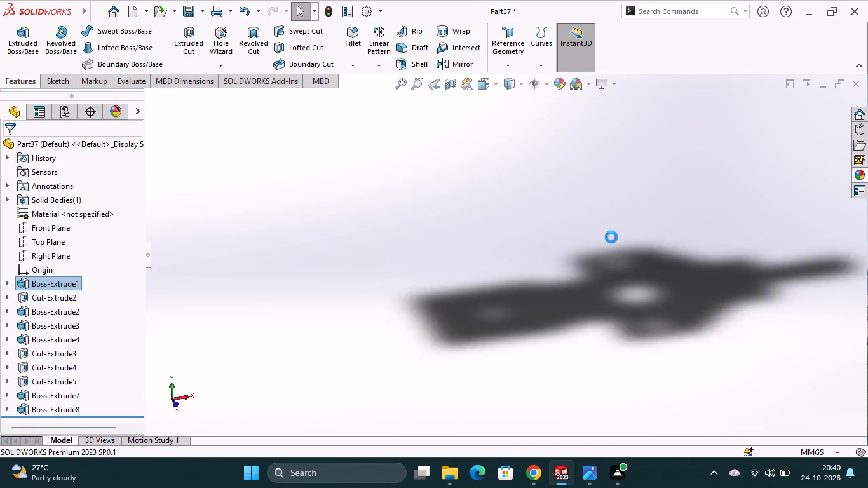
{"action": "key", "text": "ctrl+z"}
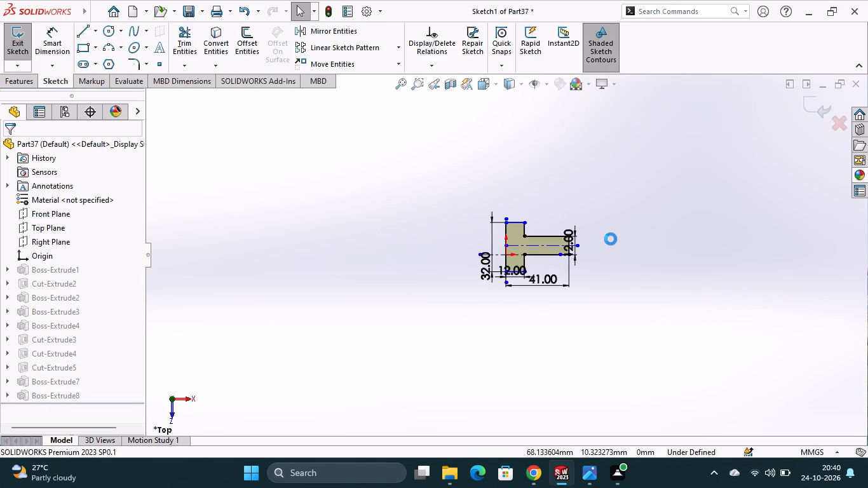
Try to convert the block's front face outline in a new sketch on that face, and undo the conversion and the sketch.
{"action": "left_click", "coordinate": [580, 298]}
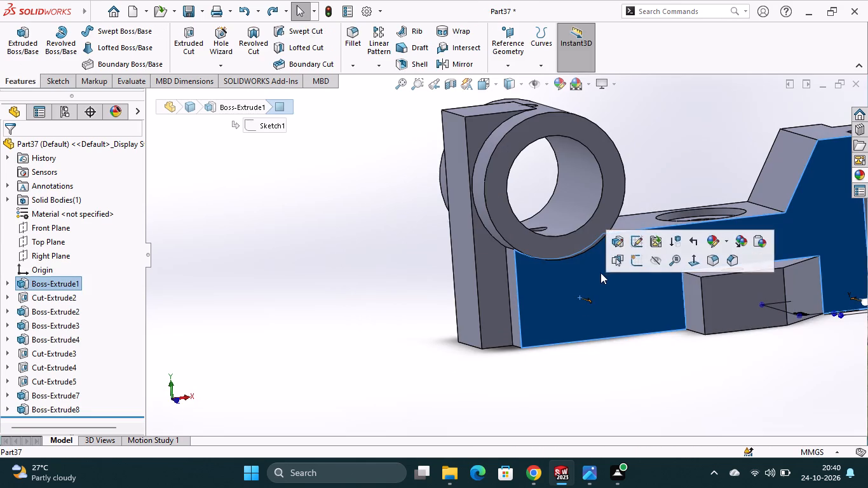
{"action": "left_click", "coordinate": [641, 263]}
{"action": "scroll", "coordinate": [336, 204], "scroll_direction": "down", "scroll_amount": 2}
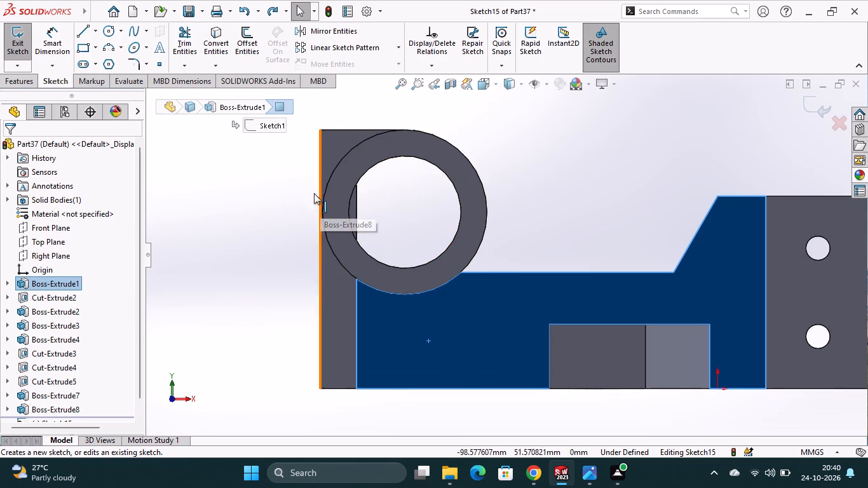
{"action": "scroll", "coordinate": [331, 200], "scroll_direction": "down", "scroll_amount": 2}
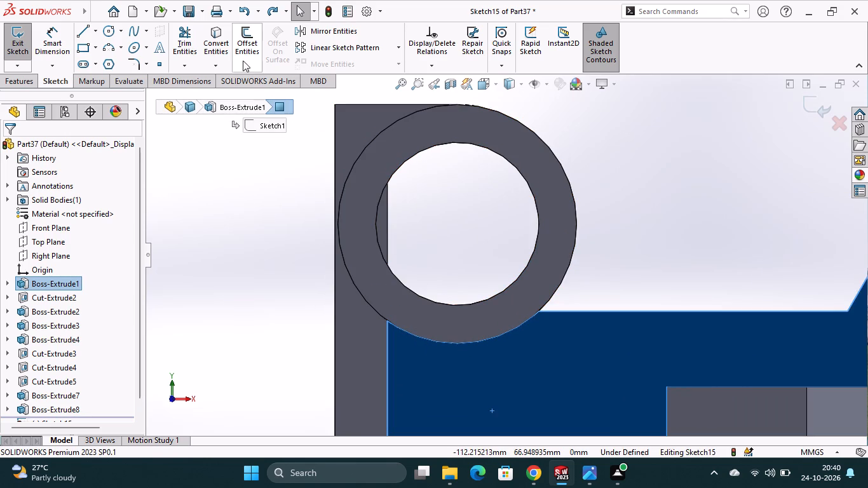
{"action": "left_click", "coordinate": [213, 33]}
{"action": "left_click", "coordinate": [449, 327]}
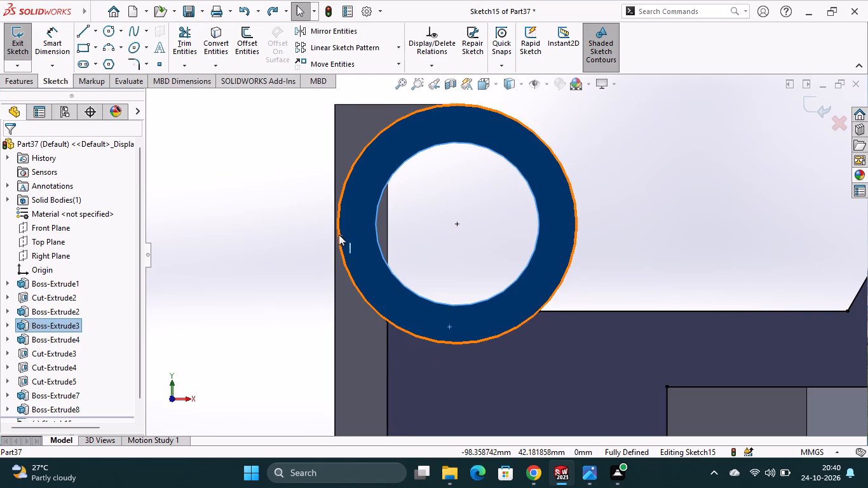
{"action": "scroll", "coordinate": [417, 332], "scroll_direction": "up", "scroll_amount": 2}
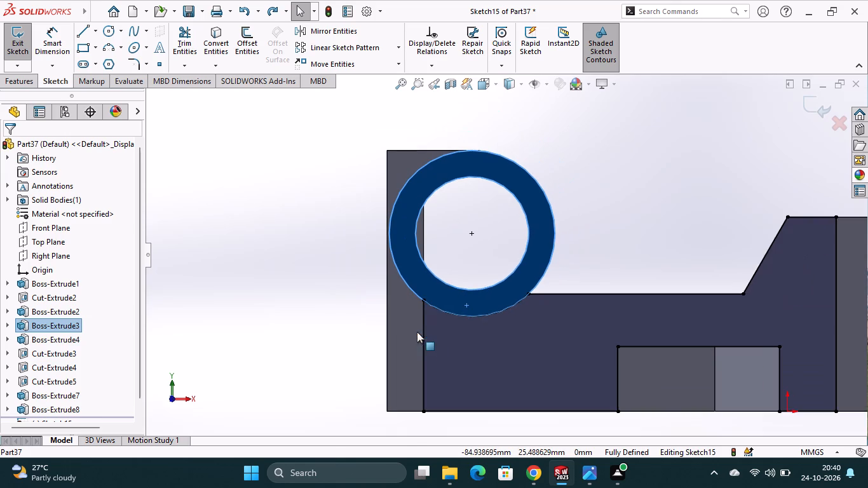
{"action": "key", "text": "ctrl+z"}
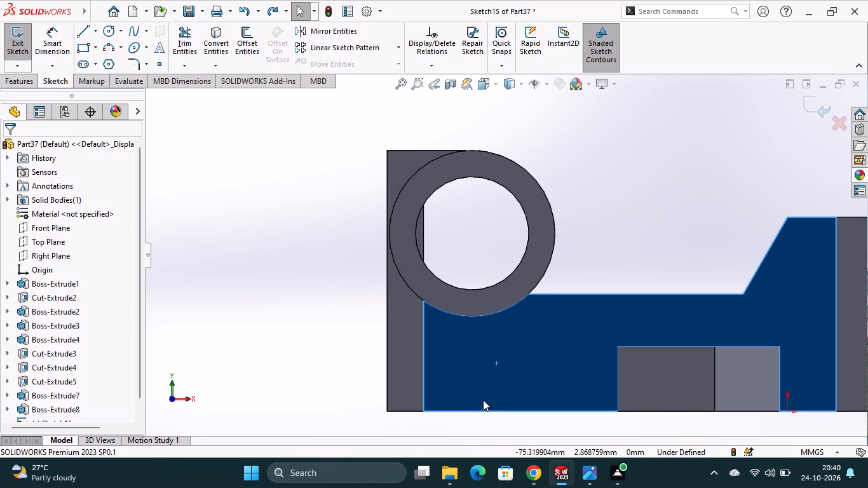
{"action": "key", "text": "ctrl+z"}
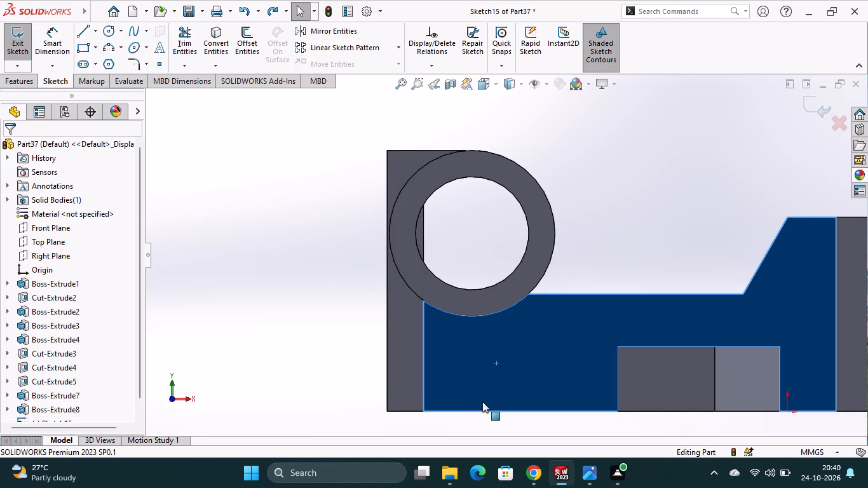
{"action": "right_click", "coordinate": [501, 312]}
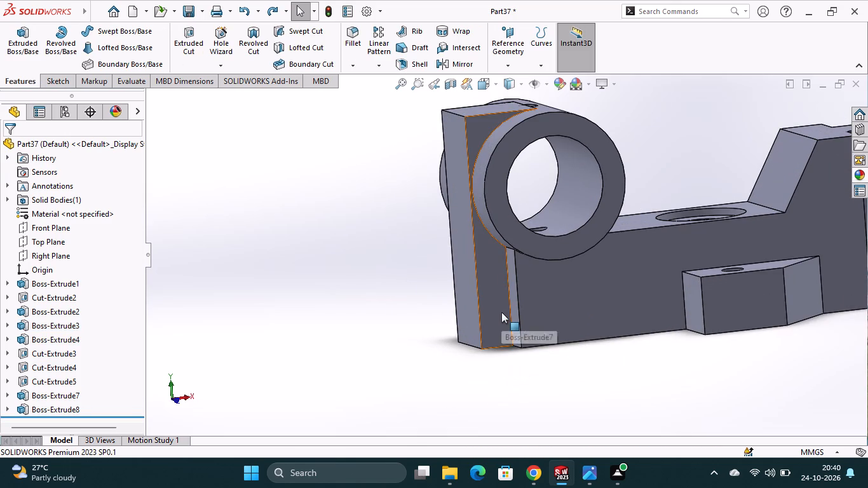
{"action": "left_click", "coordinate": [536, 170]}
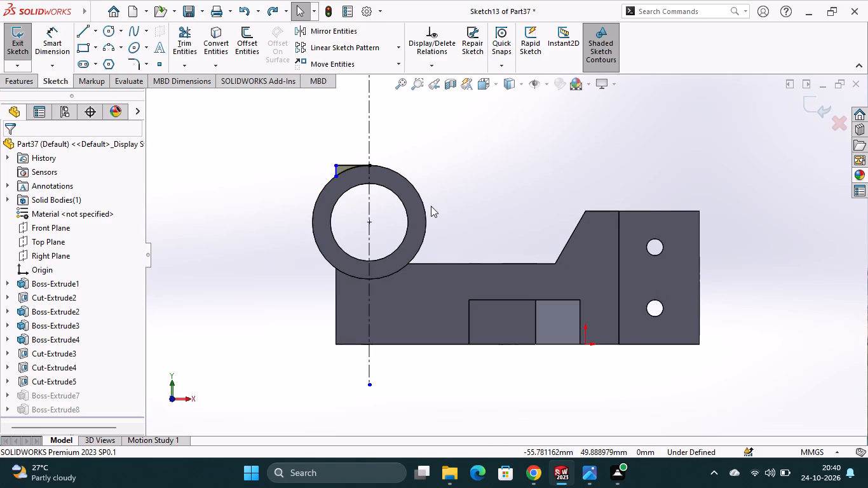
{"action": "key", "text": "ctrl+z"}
Start a new sketch on the front face of the offset end boss beside the ring.
{"action": "left_click", "coordinate": [487, 263]}
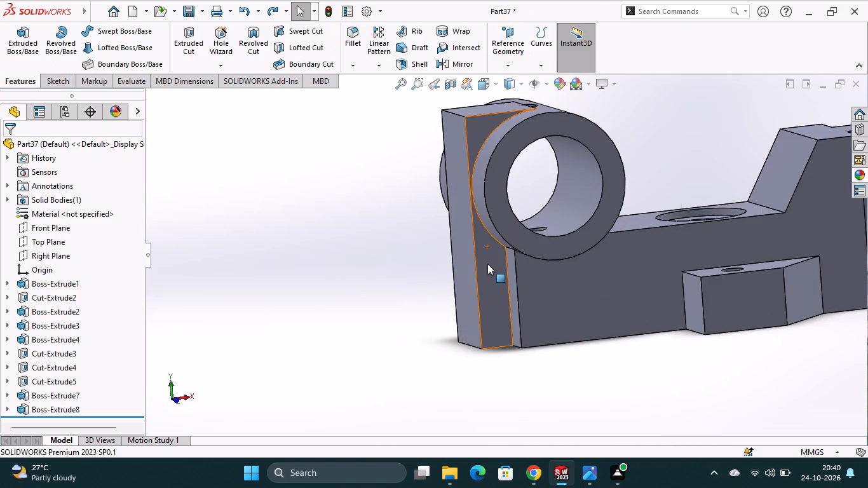
{"action": "left_click", "coordinate": [542, 224]}
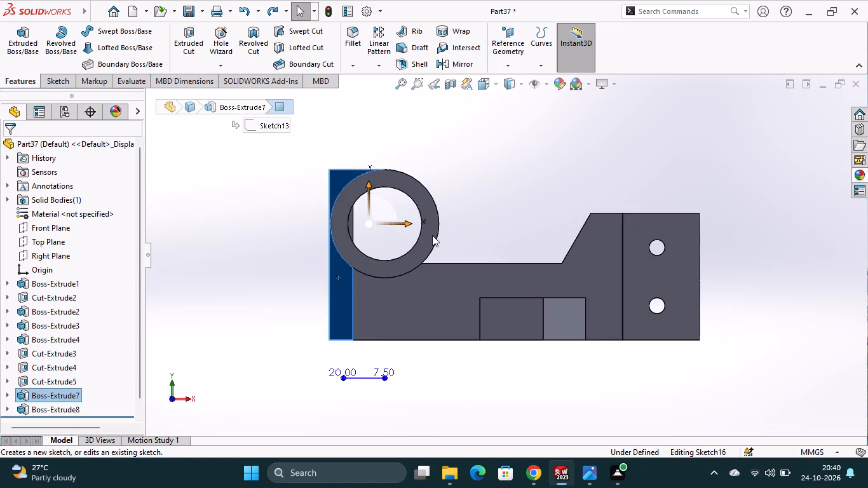
Undo the new face sketch and the 20 mm offset boss extrusion, returning to editing the 9 by 64.5 mm rectangle sketch.
{"action": "scroll", "coordinate": [339, 231], "scroll_direction": "down", "scroll_amount": 4}
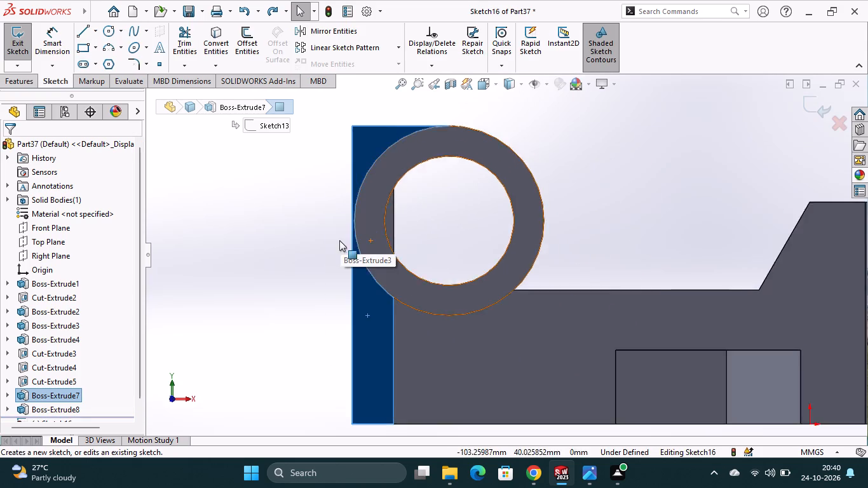
{"action": "scroll", "coordinate": [339, 240], "scroll_direction": "down", "scroll_amount": 1}
{"action": "scroll", "coordinate": [409, 264], "scroll_direction": "up", "scroll_amount": 4}
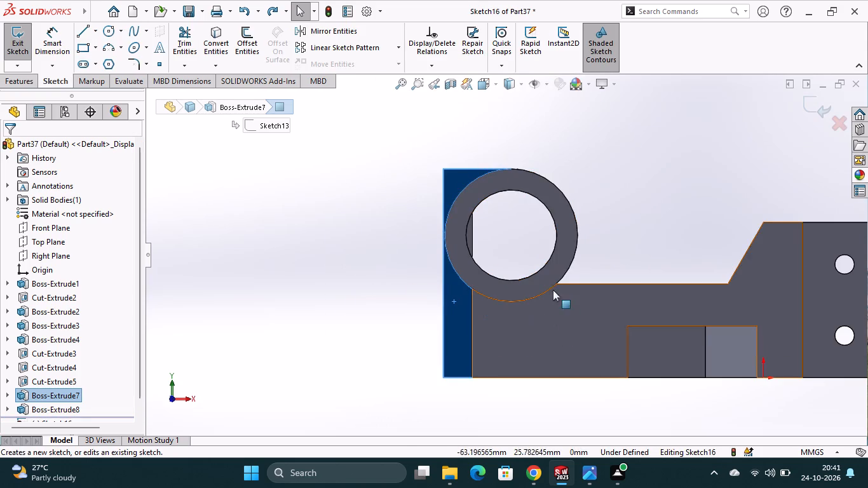
{"action": "key", "text": "ctrl+z"}
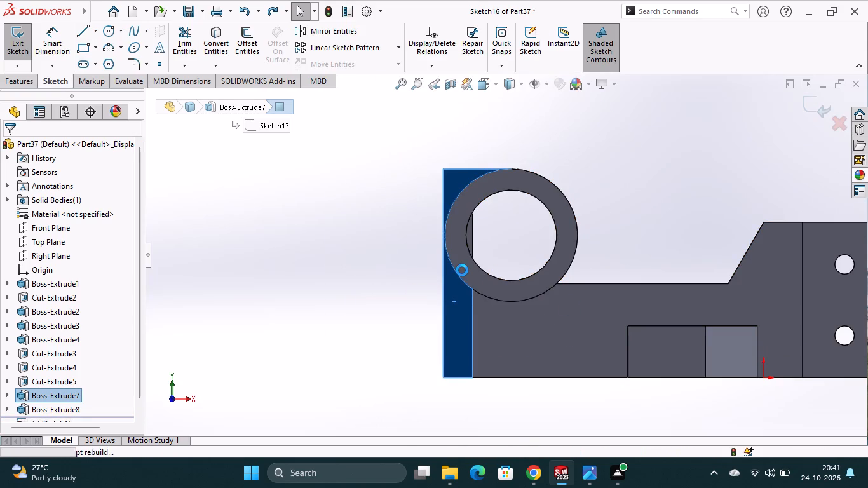
{"action": "key", "text": "ctrl+z"}
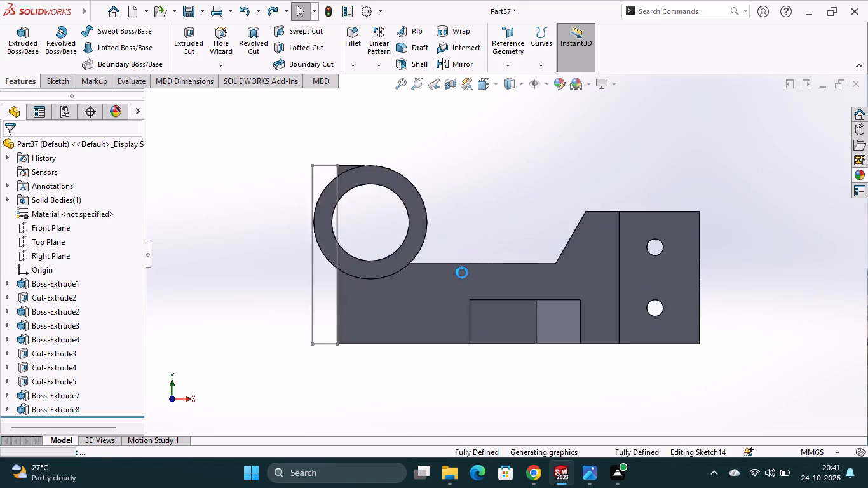
{"action": "key", "text": "ctrl+z"}
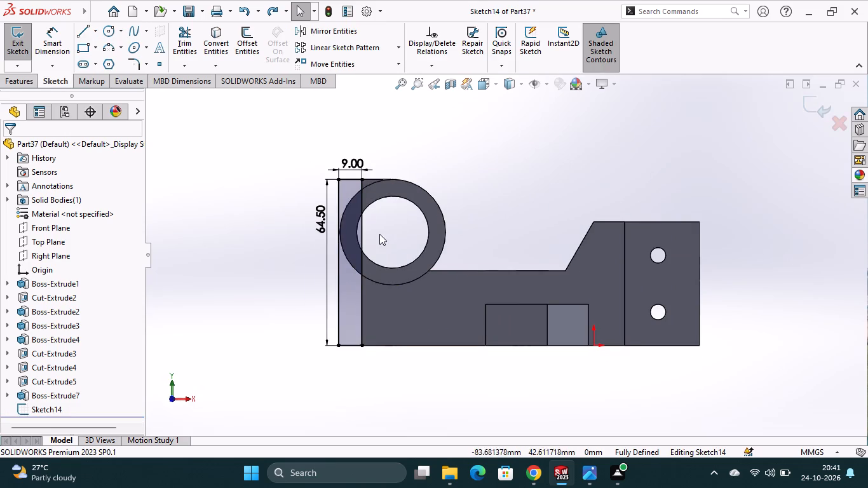
Draw a vertical centerline about 20.5 mm long from the ring's outermost side point up to the rectangle's top edge.
{"action": "scroll", "coordinate": [379, 234], "scroll_direction": "down", "scroll_amount": 4}
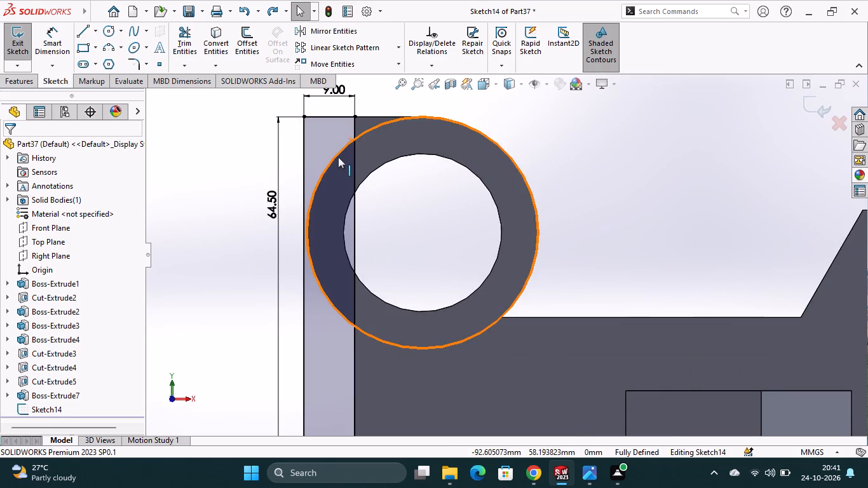
{"action": "scroll", "coordinate": [337, 159], "scroll_direction": "up", "scroll_amount": 1}
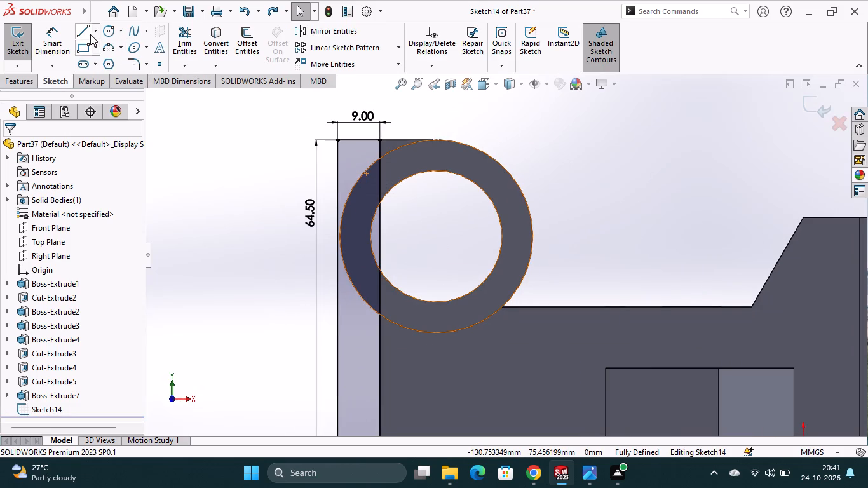
{"action": "left_click", "coordinate": [92, 33]}
{"action": "left_click", "coordinate": [102, 62]}
{"action": "scroll", "coordinate": [371, 208], "scroll_direction": "down", "scroll_amount": 4}
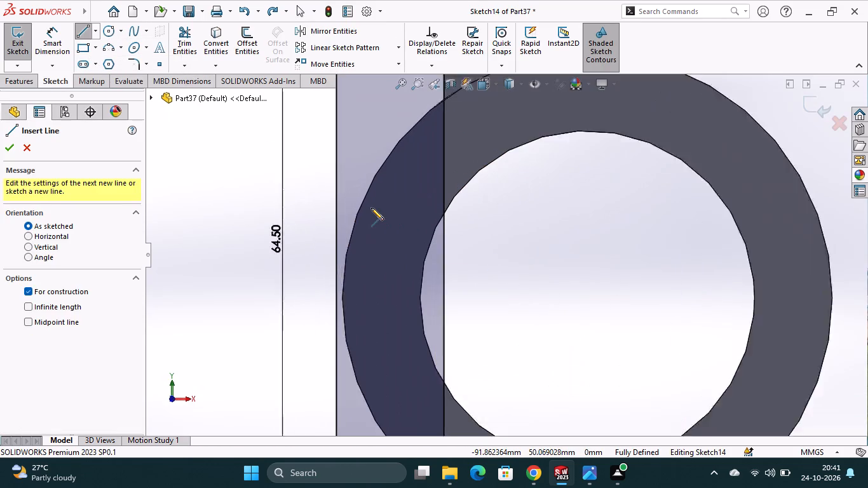
{"action": "scroll", "coordinate": [371, 208], "scroll_direction": "down", "scroll_amount": 2}
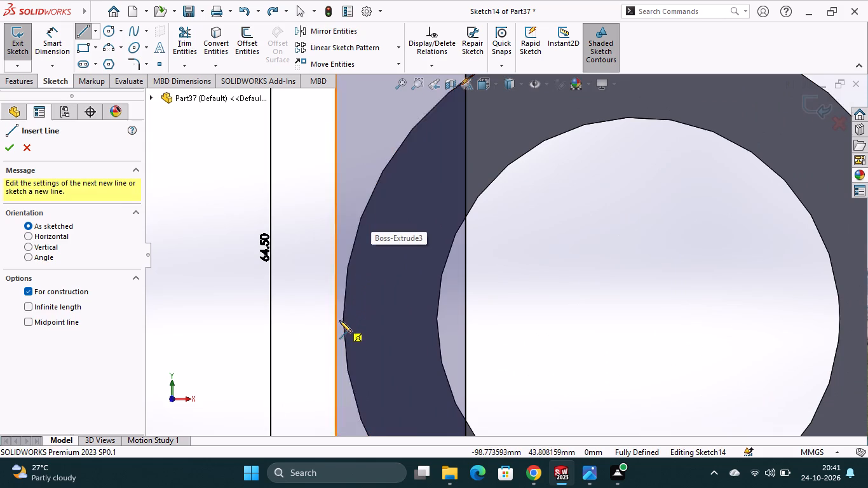
{"action": "left_click", "coordinate": [342, 317]}
{"action": "scroll", "coordinate": [360, 193], "scroll_direction": "up", "scroll_amount": 3}
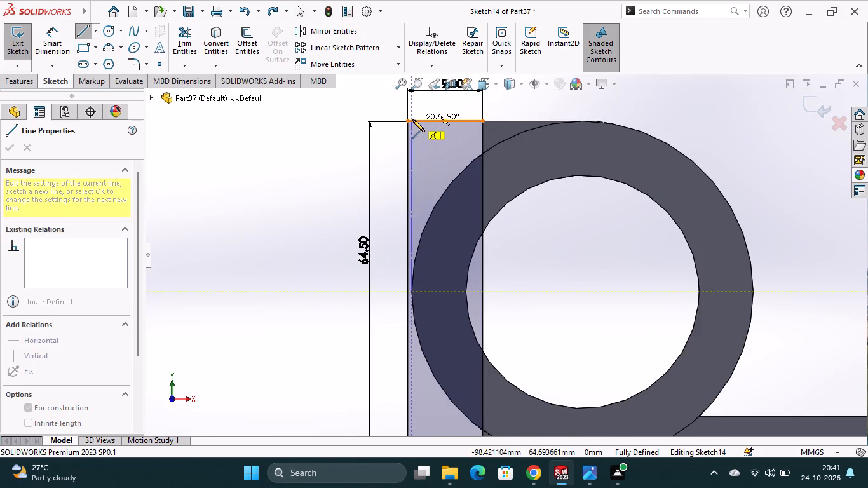
{"action": "left_click", "coordinate": [414, 121]}
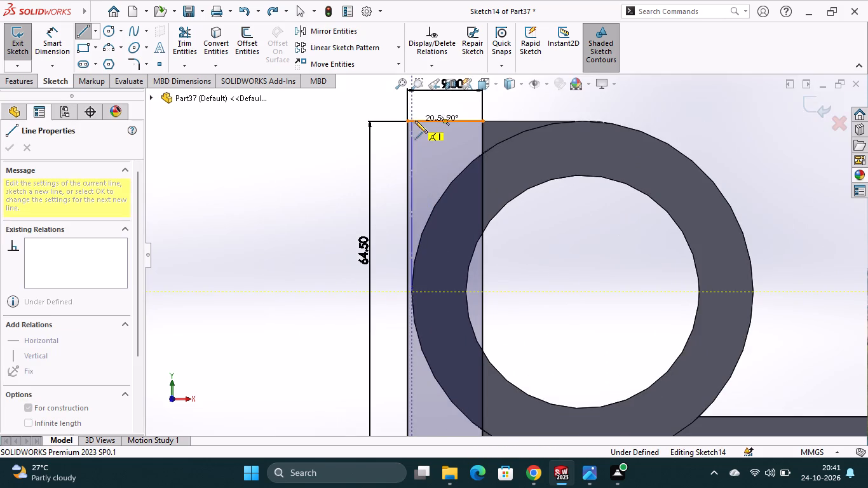
{"action": "scroll", "coordinate": [438, 123], "scroll_direction": "down", "scroll_amount": 2}
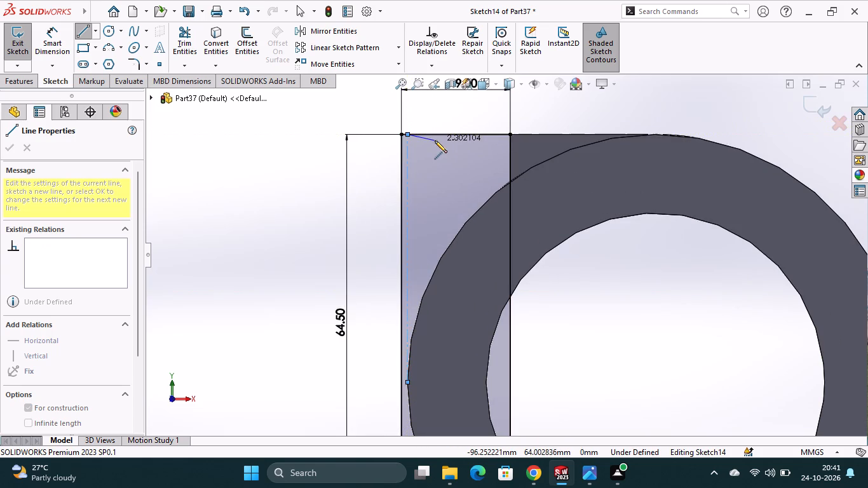
{"action": "key", "text": "Escape"}
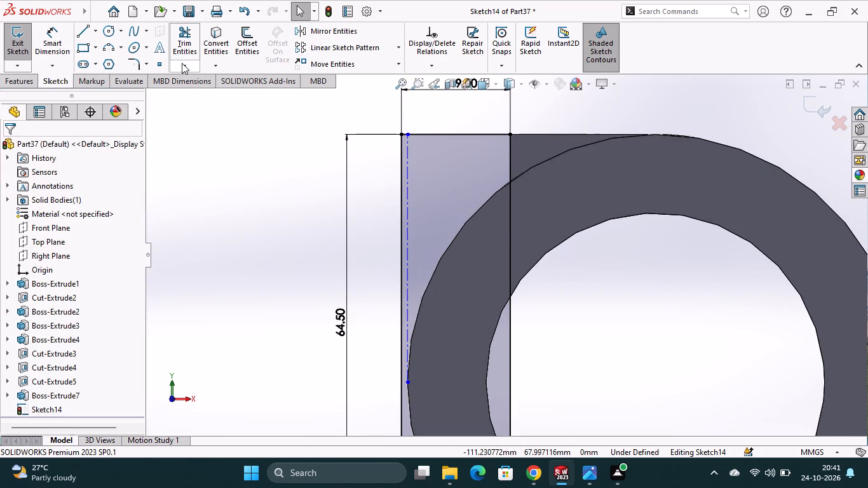
Change the new vertical centerline from construction geometry into a solid sketch line.
{"action": "right_click", "coordinate": [408, 205]}
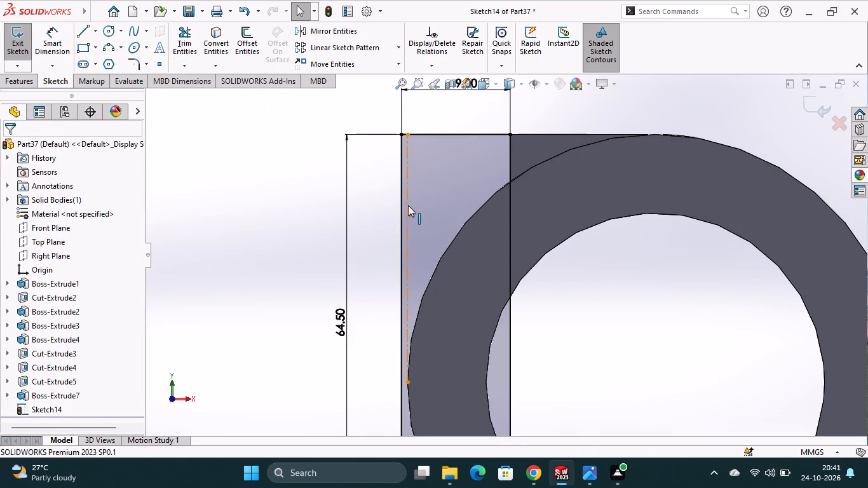
{"action": "left_click", "coordinate": [440, 187]}
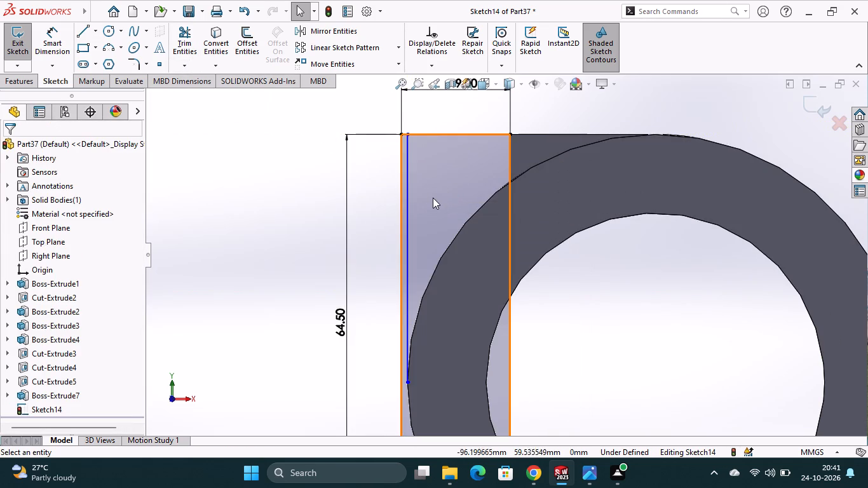
Extend the new vertical line down to the rectangle's bottom edge.
{"action": "scroll", "coordinate": [433, 205], "scroll_direction": "up", "scroll_amount": 2}
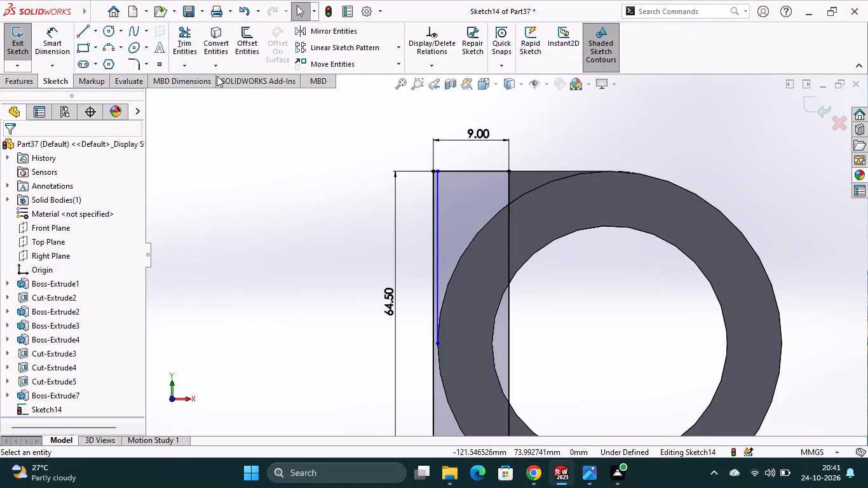
{"action": "left_click", "coordinate": [184, 68]}
{"action": "left_click", "coordinate": [212, 97]}
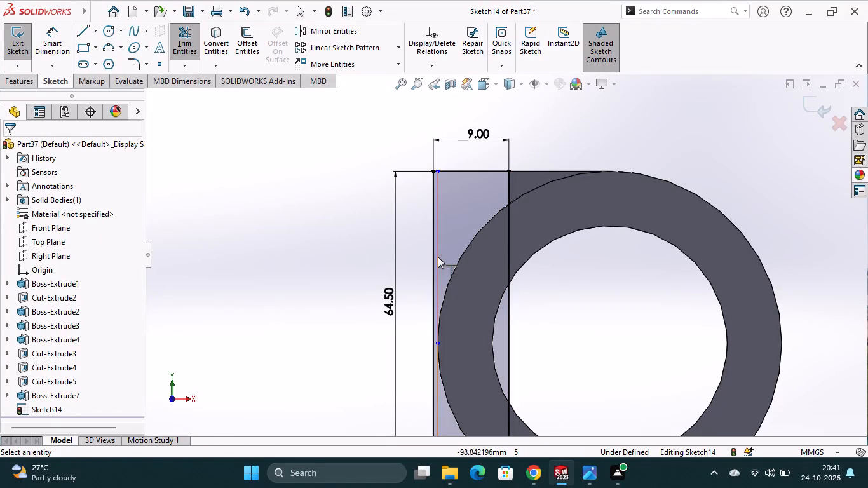
{"action": "left_click", "coordinate": [438, 257]}
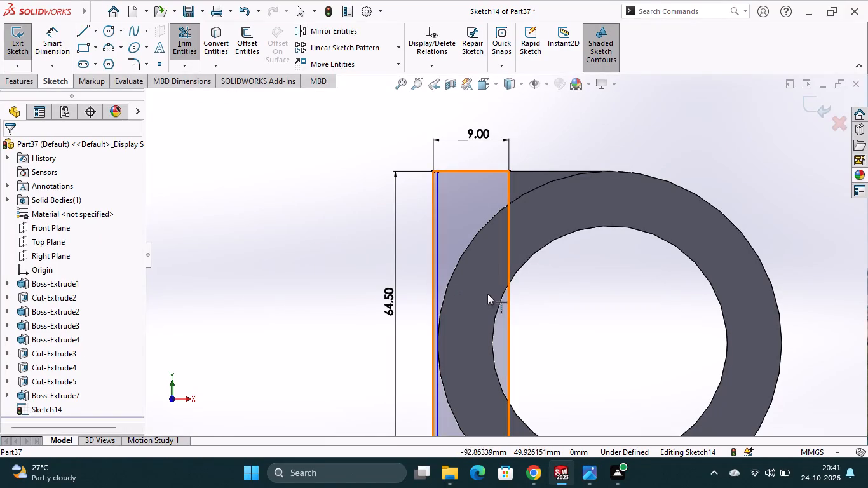
Trim to closest the short bottom-edge stub outside the new line and the rectangle's original outer vertical edge.
{"action": "scroll", "coordinate": [487, 294], "scroll_direction": "up", "scroll_amount": 3}
{"action": "scroll", "coordinate": [484, 367], "scroll_direction": "up", "scroll_amount": 4}
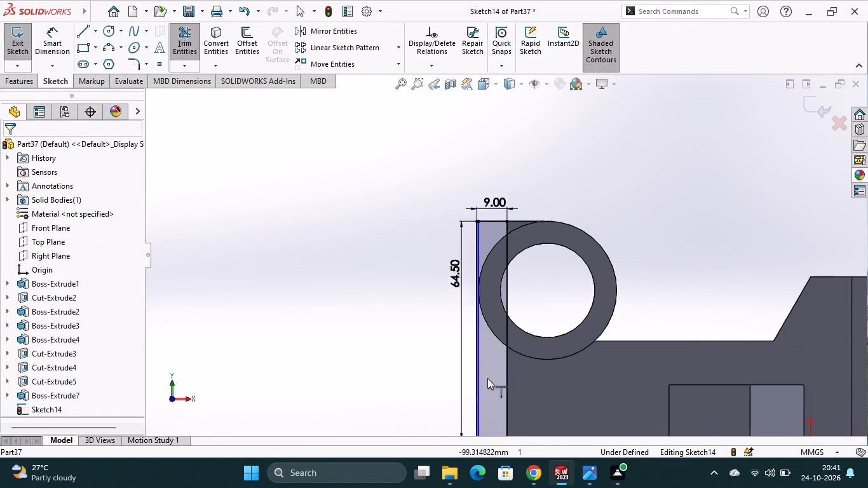
{"action": "scroll", "coordinate": [499, 384], "scroll_direction": "down", "scroll_amount": 8}
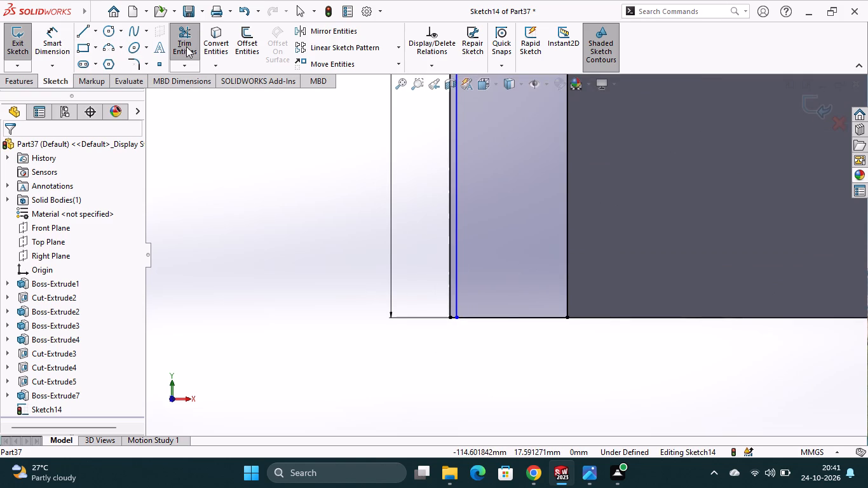
{"action": "scroll", "coordinate": [452, 306], "scroll_direction": "down", "scroll_amount": 7}
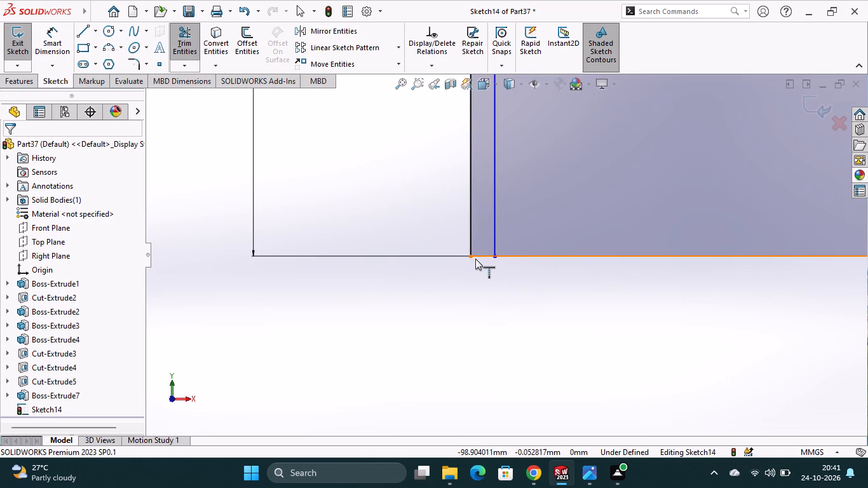
{"action": "left_click", "coordinate": [476, 258]}
{"action": "left_click", "coordinate": [507, 236]}
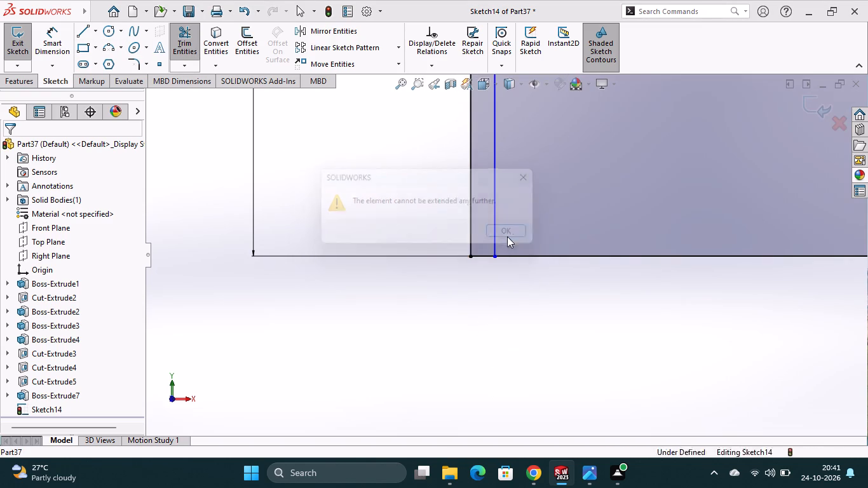
{"action": "left_click", "coordinate": [171, 48]}
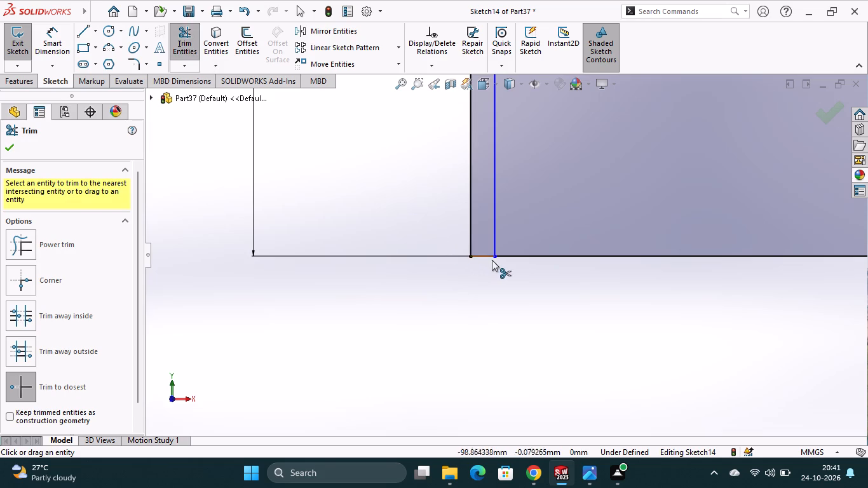
{"action": "left_click", "coordinate": [477, 257]}
{"action": "left_click", "coordinate": [471, 243]}
{"action": "scroll", "coordinate": [495, 224], "scroll_direction": "up", "scroll_amount": 3}
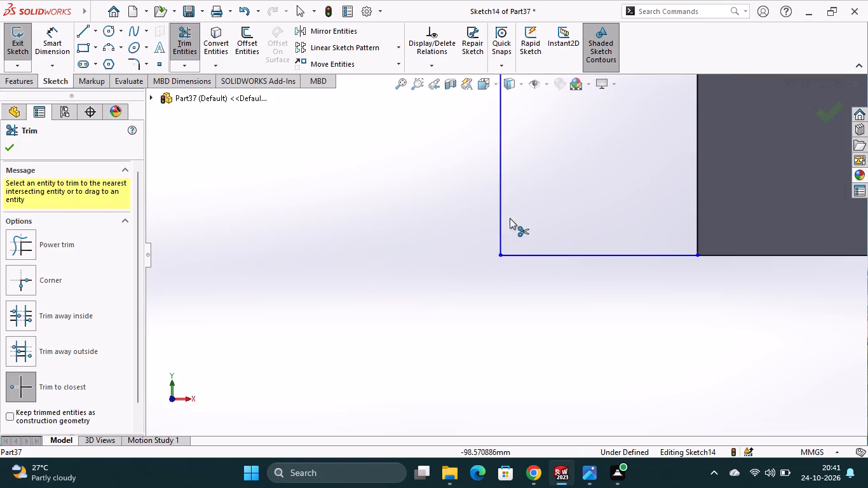
Trim the short top-edge stub outside the new vertical line and finish trimming.
{"action": "scroll", "coordinate": [510, 218], "scroll_direction": "up", "scroll_amount": 7}
{"action": "scroll", "coordinate": [517, 148], "scroll_direction": "up", "scroll_amount": 6}
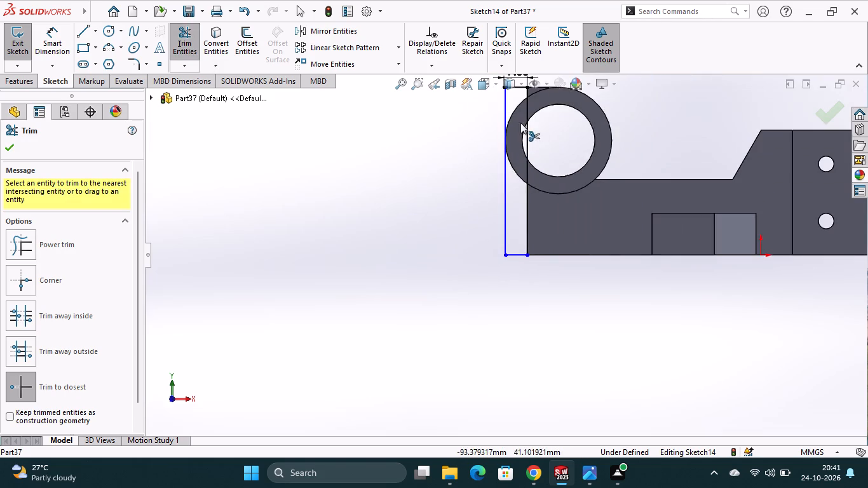
{"action": "scroll", "coordinate": [520, 120], "scroll_direction": "down", "scroll_amount": 5}
{"action": "scroll", "coordinate": [499, 124], "scroll_direction": "up", "scroll_amount": 2}
{"action": "scroll", "coordinate": [505, 136], "scroll_direction": "down", "scroll_amount": 2}
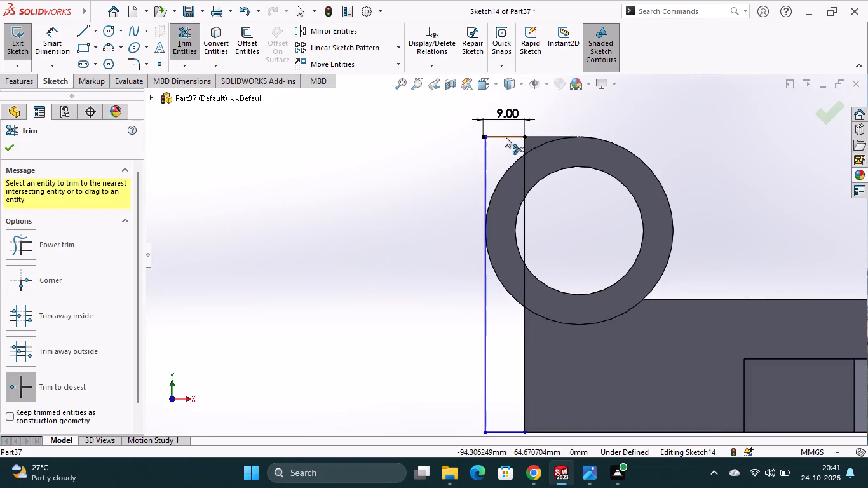
{"action": "scroll", "coordinate": [505, 136], "scroll_direction": "down", "scroll_amount": 7}
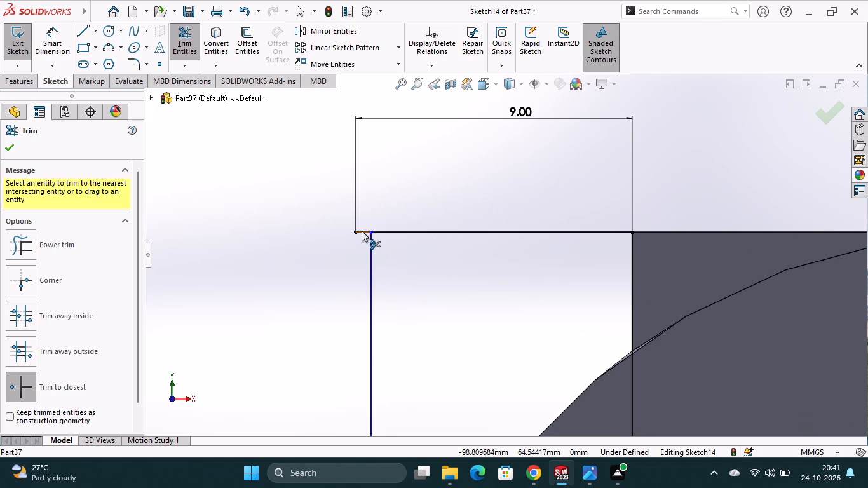
{"action": "left_click", "coordinate": [362, 231]}
{"action": "left_click", "coordinate": [448, 241]}
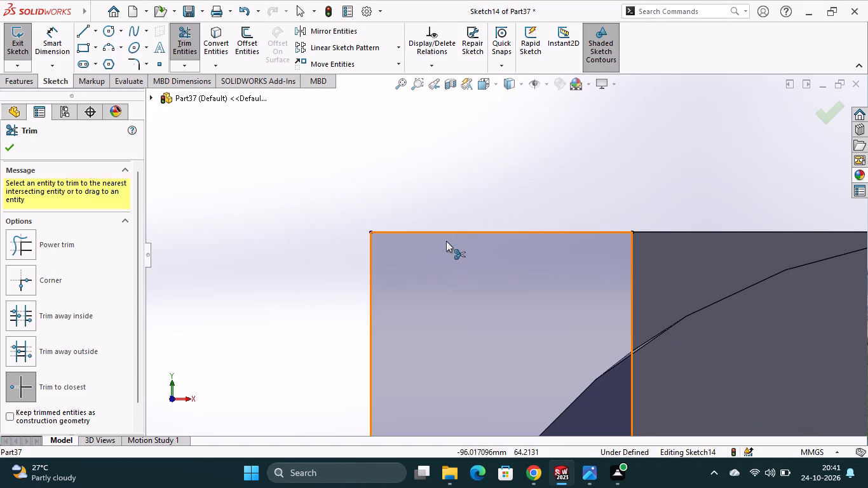
{"action": "scroll", "coordinate": [522, 281], "scroll_direction": "up", "scroll_amount": 6}
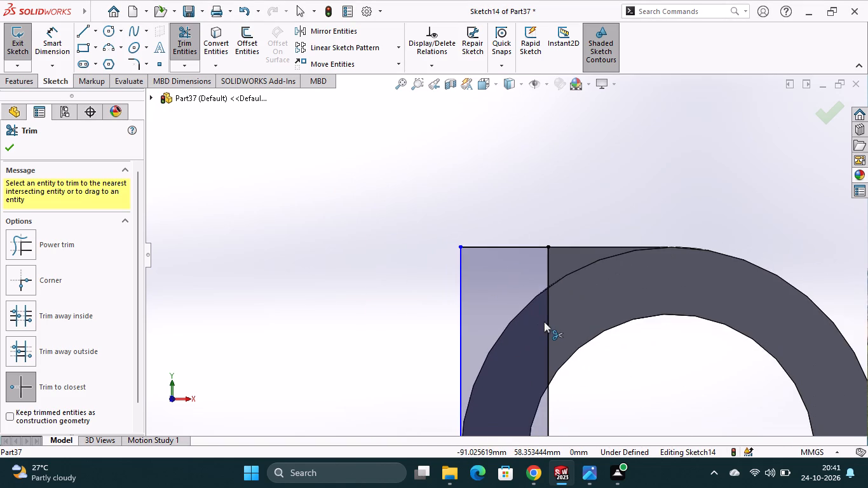
{"action": "scroll", "coordinate": [551, 348], "scroll_direction": "up", "scroll_amount": 4}
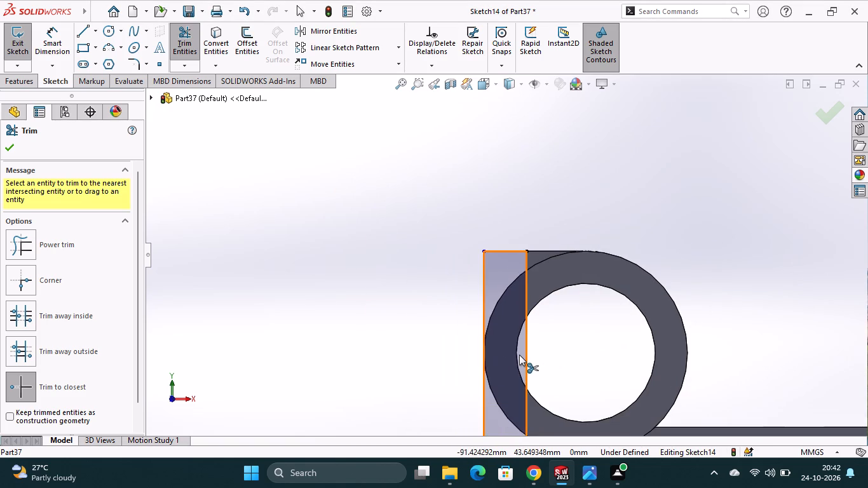
{"action": "scroll", "coordinate": [519, 355], "scroll_direction": "up", "scroll_amount": 1}
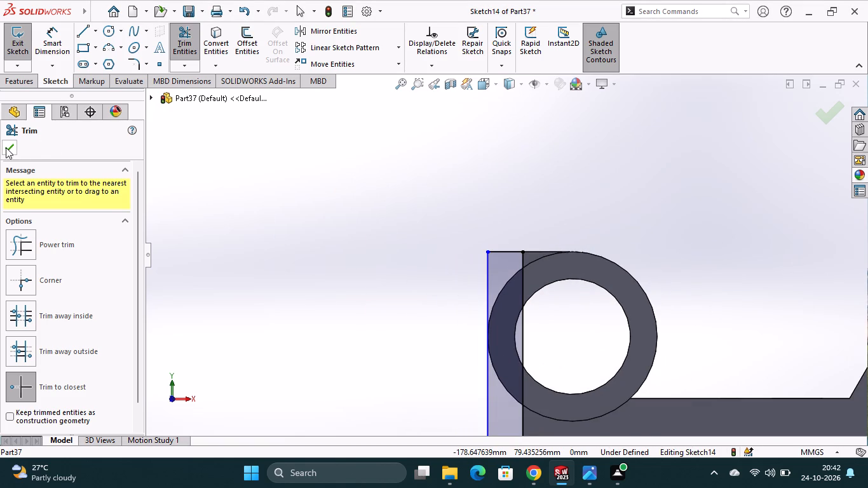
{"action": "left_click", "coordinate": [6, 147]}
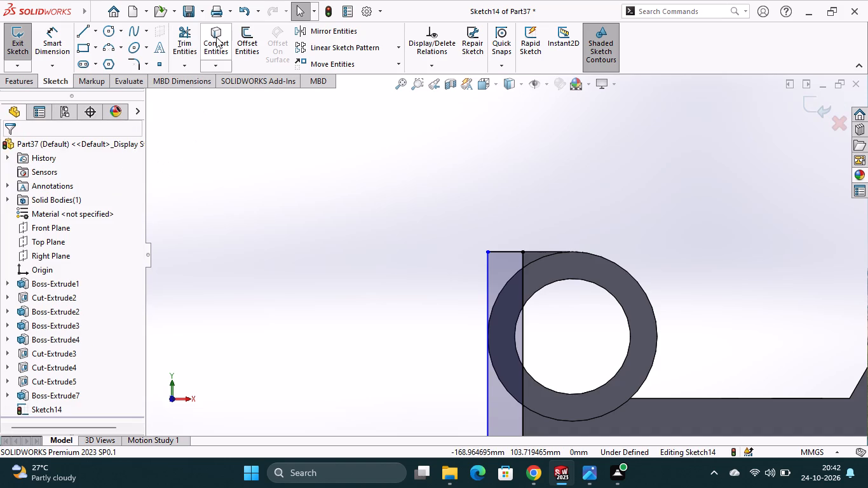
Convert the ring's front face edges into circles in the current sketch.
{"action": "left_click", "coordinate": [216, 35]}
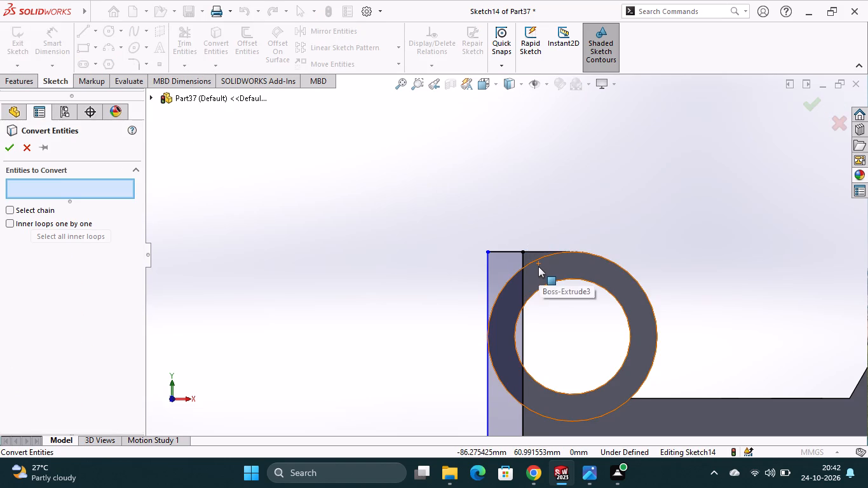
{"action": "left_click", "coordinate": [538, 265]}
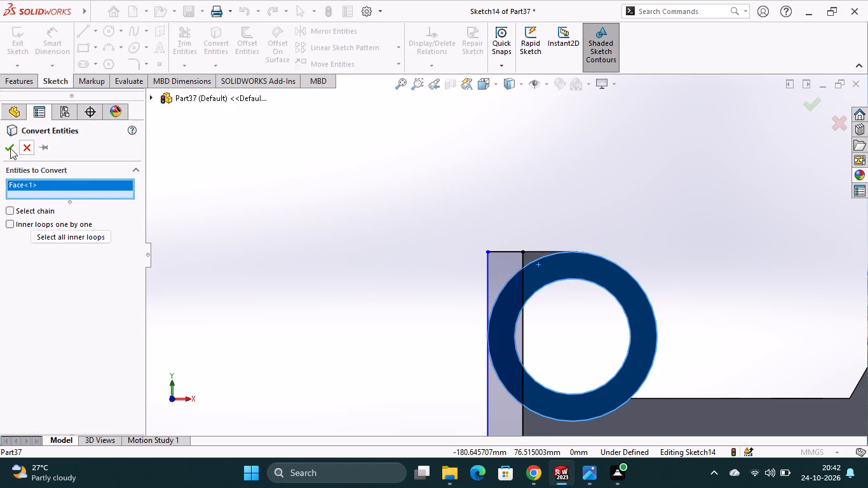
{"action": "left_click", "coordinate": [10, 146]}
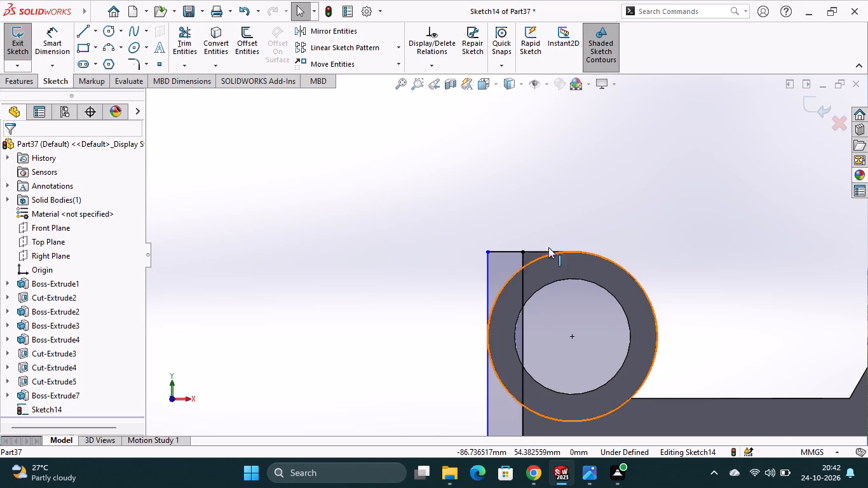
Trim the converted circle down to its upper outer arc and trim the inner vertical line below that arc.
{"action": "left_click", "coordinate": [191, 37]}
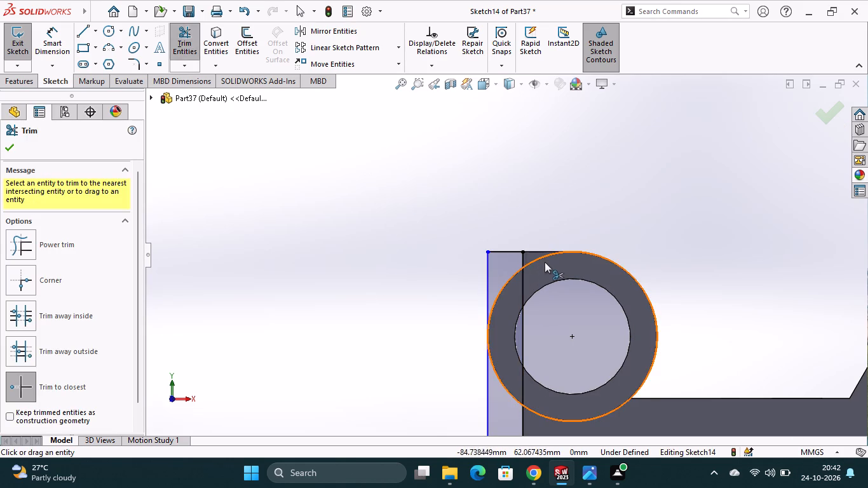
{"action": "scroll", "coordinate": [550, 295], "scroll_direction": "down", "scroll_amount": 1}
{"action": "left_click", "coordinate": [489, 400]}
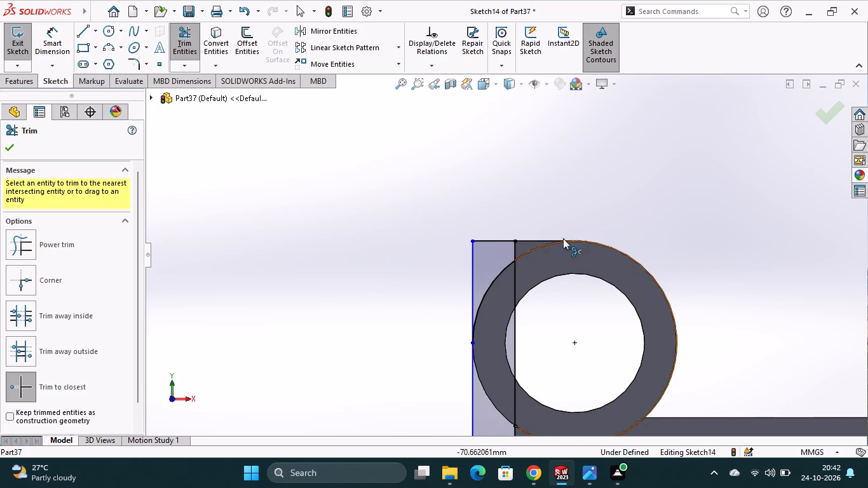
{"action": "scroll", "coordinate": [592, 243], "scroll_direction": "down", "scroll_amount": 4}
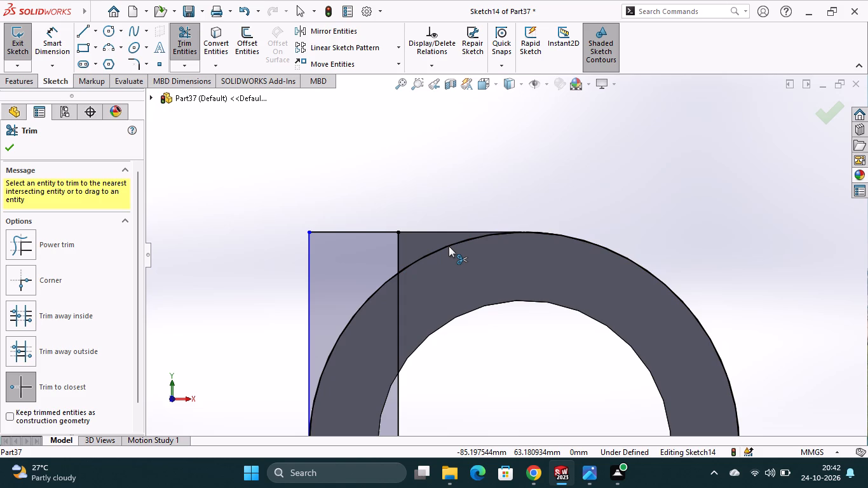
{"action": "scroll", "coordinate": [448, 258], "scroll_direction": "up", "scroll_amount": 2}
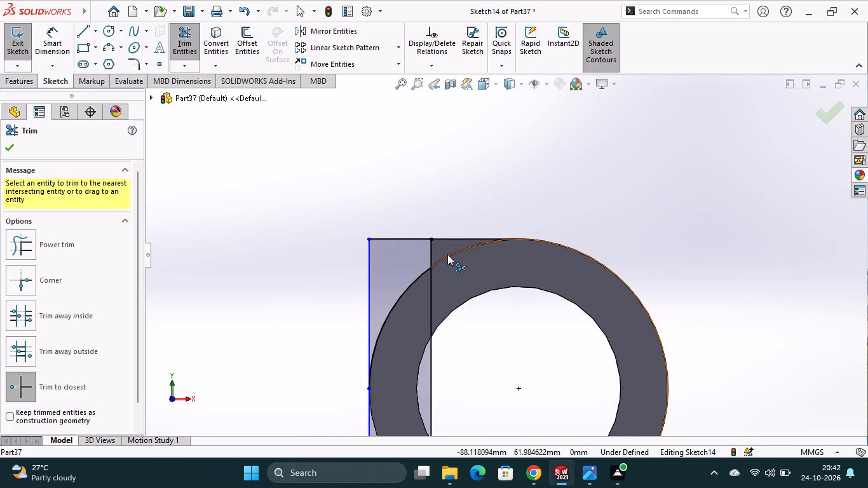
{"action": "left_click", "coordinate": [448, 254]}
{"action": "scroll", "coordinate": [399, 311], "scroll_direction": "up", "scroll_amount": 2}
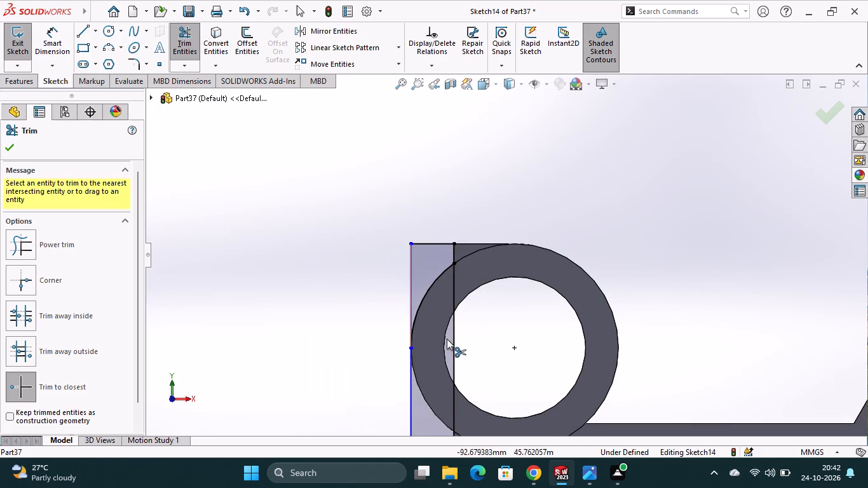
{"action": "left_click", "coordinate": [454, 304]}
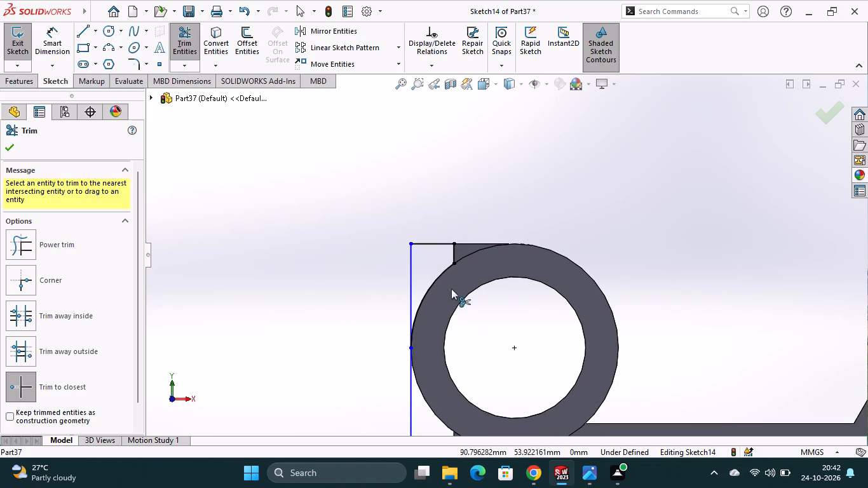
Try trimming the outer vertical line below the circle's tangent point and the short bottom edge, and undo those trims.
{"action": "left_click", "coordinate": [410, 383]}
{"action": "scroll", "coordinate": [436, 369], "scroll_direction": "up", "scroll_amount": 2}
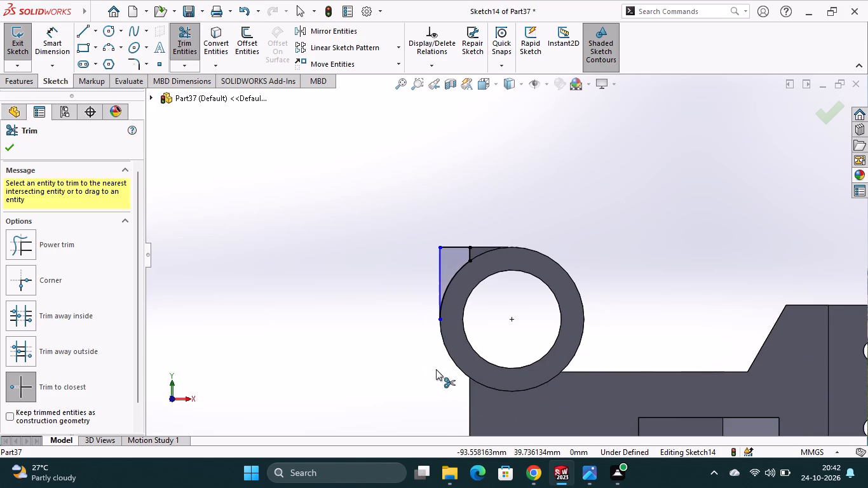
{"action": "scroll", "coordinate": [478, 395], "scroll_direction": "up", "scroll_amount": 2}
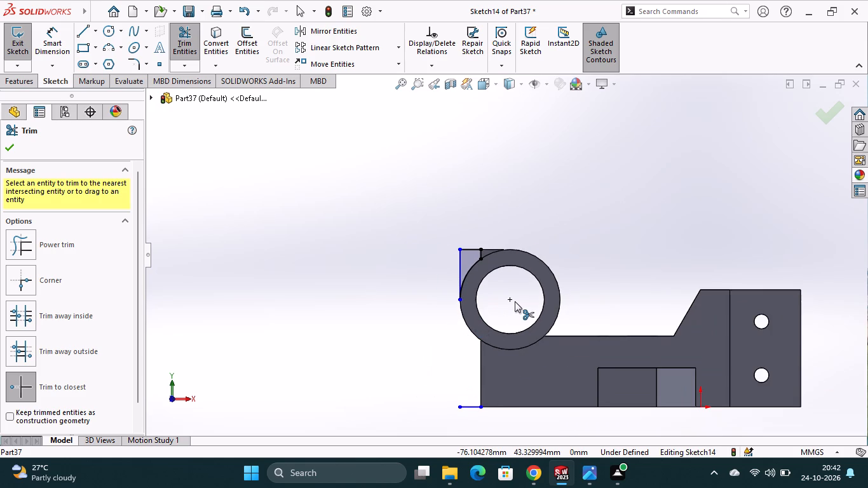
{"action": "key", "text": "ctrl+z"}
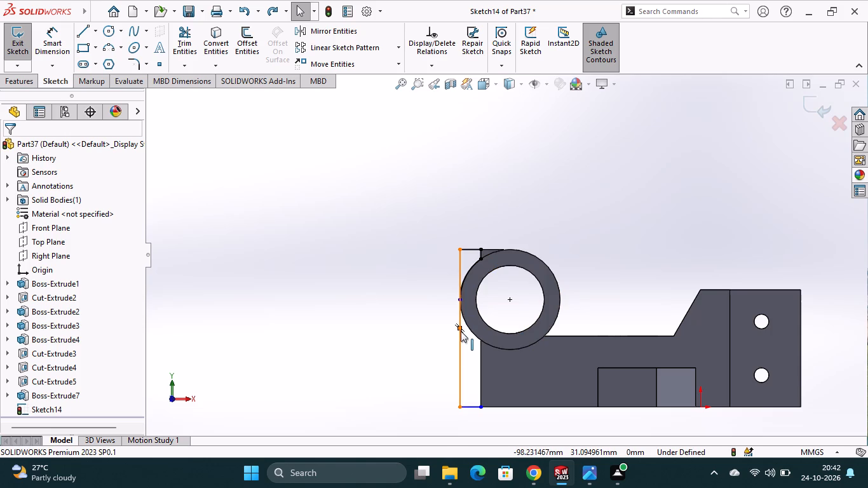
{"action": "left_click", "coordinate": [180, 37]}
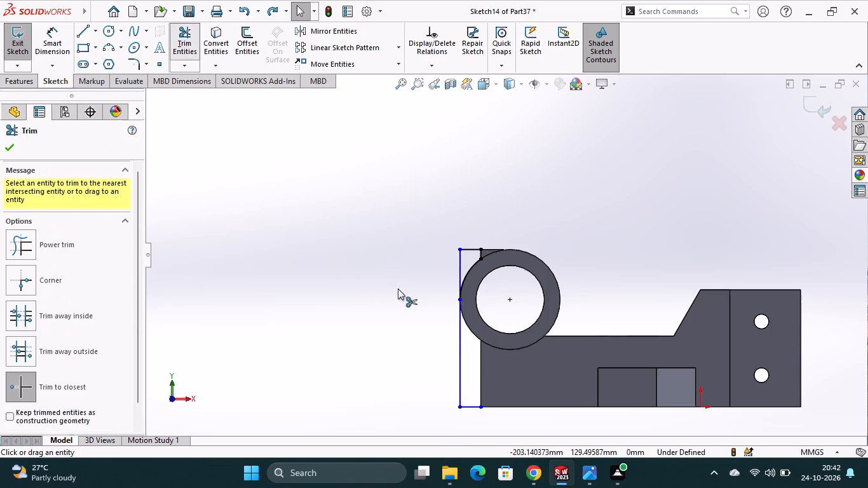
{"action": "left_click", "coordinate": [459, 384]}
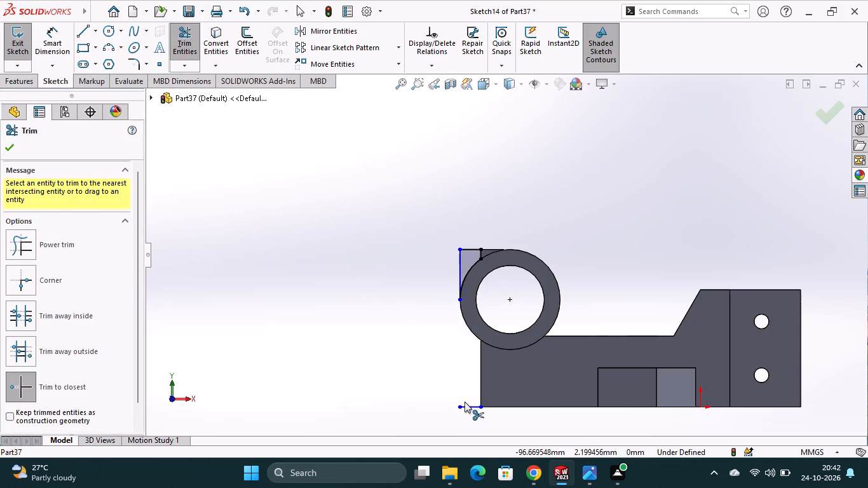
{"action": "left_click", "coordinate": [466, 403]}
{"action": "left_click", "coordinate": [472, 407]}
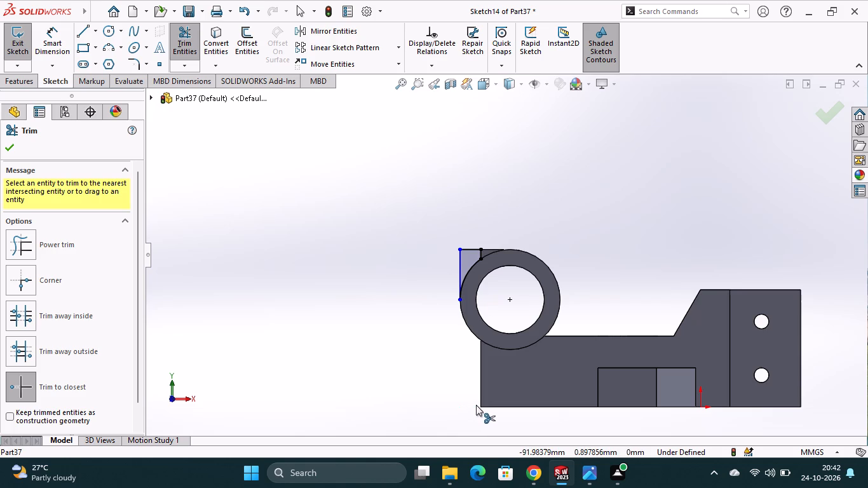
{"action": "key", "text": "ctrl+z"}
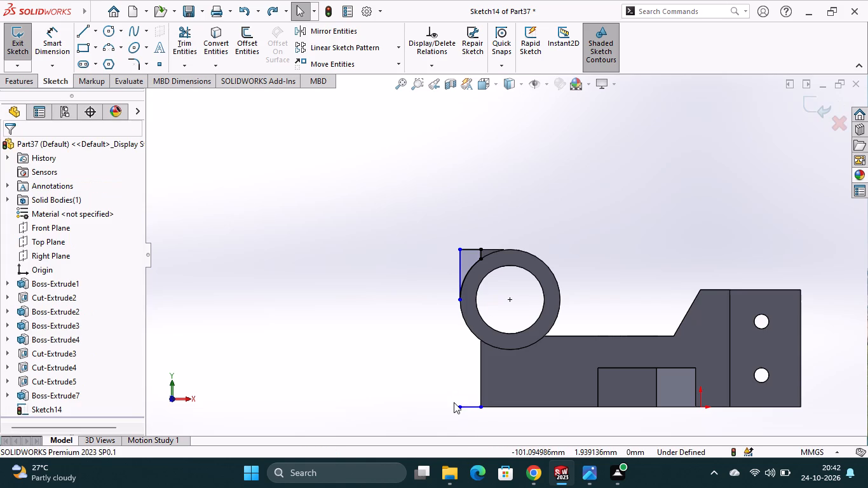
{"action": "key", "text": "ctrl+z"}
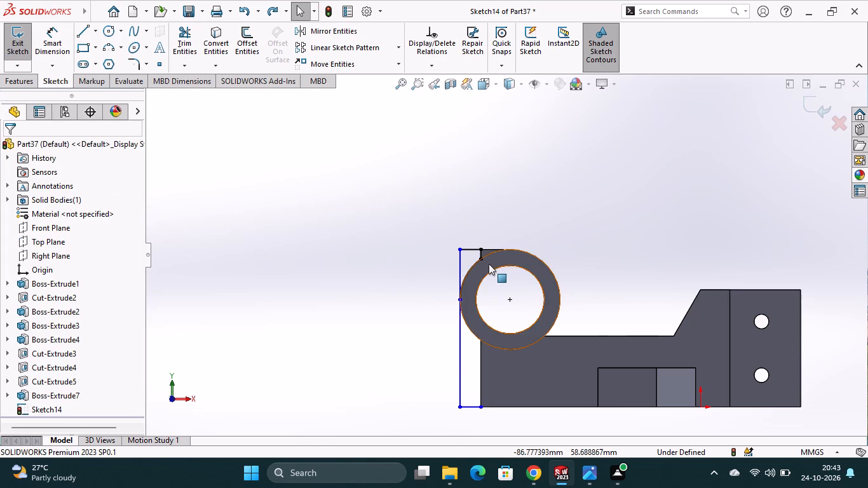
Convert the outline of the ring's front face into a full outer circle in the sketch again.
{"action": "scroll", "coordinate": [496, 274], "scroll_direction": "down", "scroll_amount": 3}
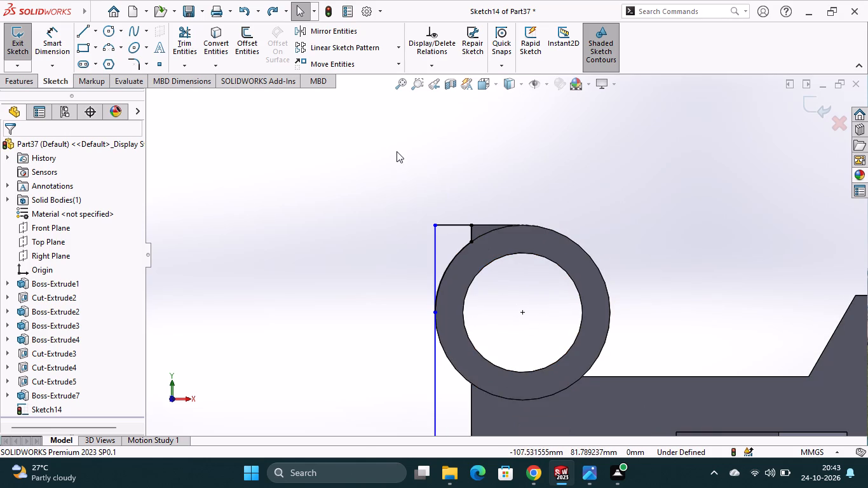
{"action": "left_click", "coordinate": [217, 32]}
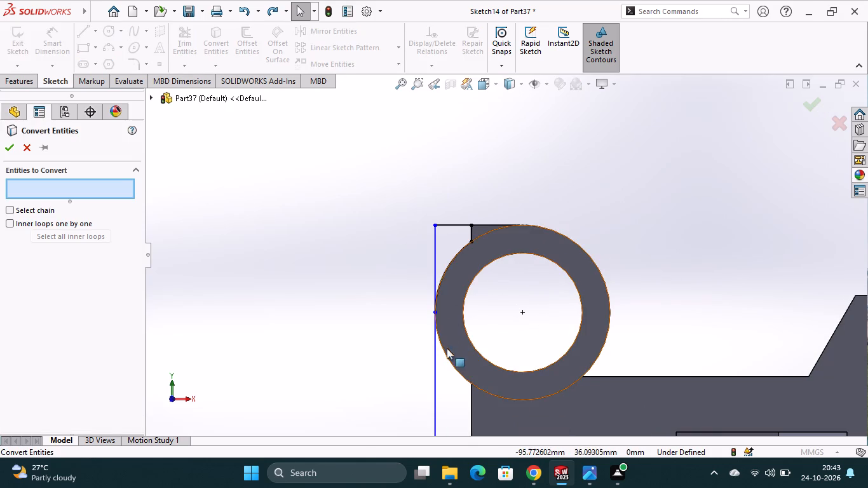
{"action": "left_click", "coordinate": [447, 353]}
{"action": "left_click", "coordinate": [10, 149]}
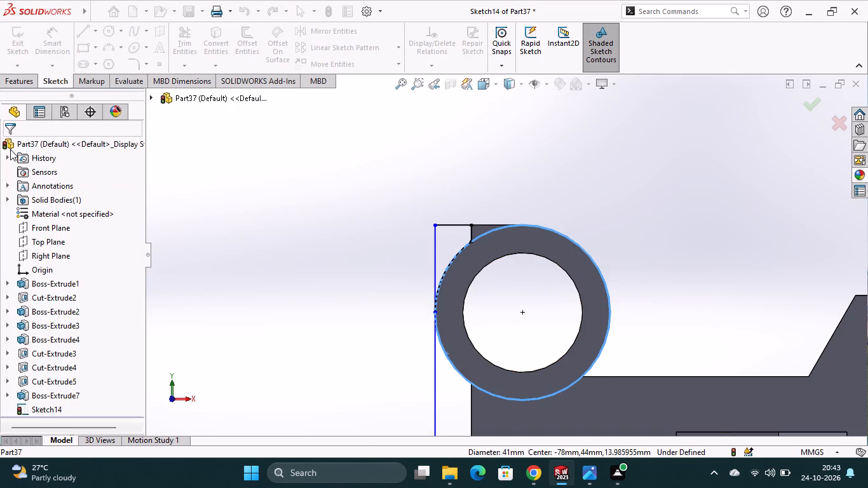
Draw a vertical line from the inner end of the profile's short bottom edge up to the converted circle.
{"action": "scroll", "coordinate": [456, 330], "scroll_direction": "up", "scroll_amount": 1}
{"action": "scroll", "coordinate": [508, 412], "scroll_direction": "up", "scroll_amount": 1}
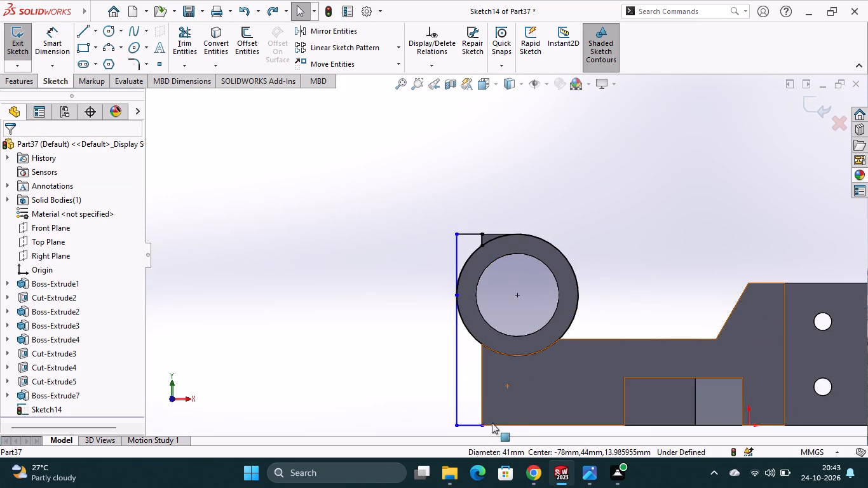
{"action": "left_click", "coordinate": [82, 34]}
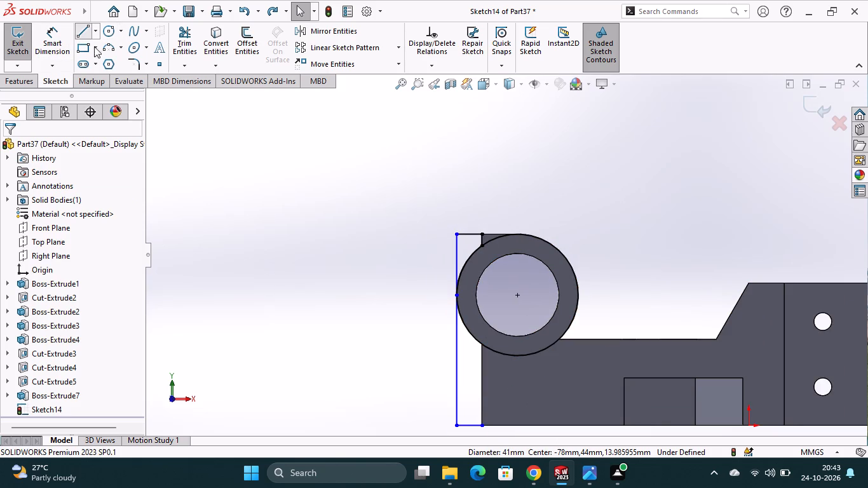
{"action": "left_click", "coordinate": [479, 427]}
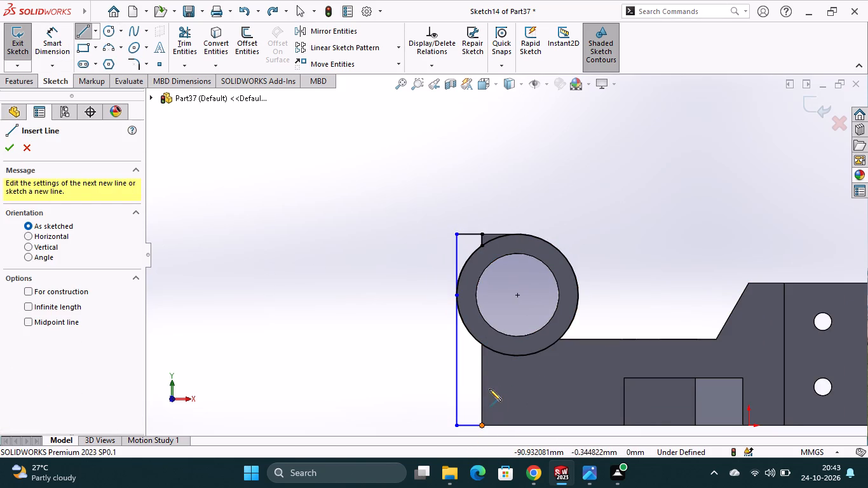
{"action": "left_click", "coordinate": [480, 344]}
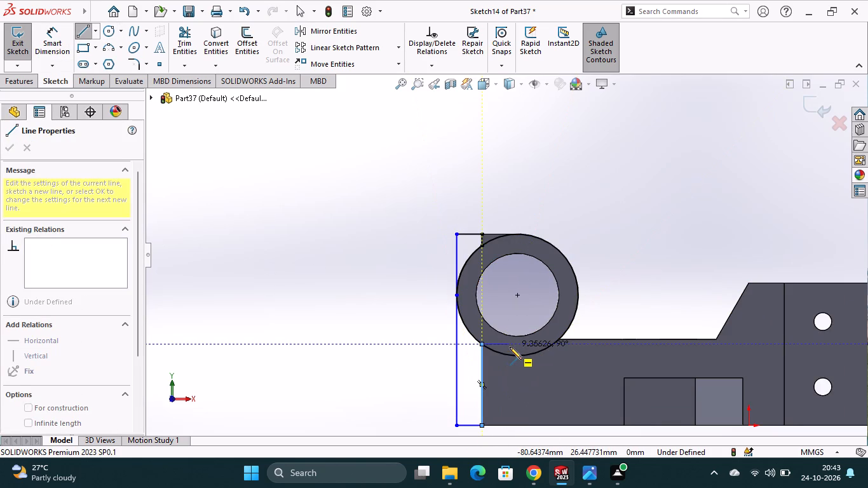
{"action": "key", "text": "Escape"}
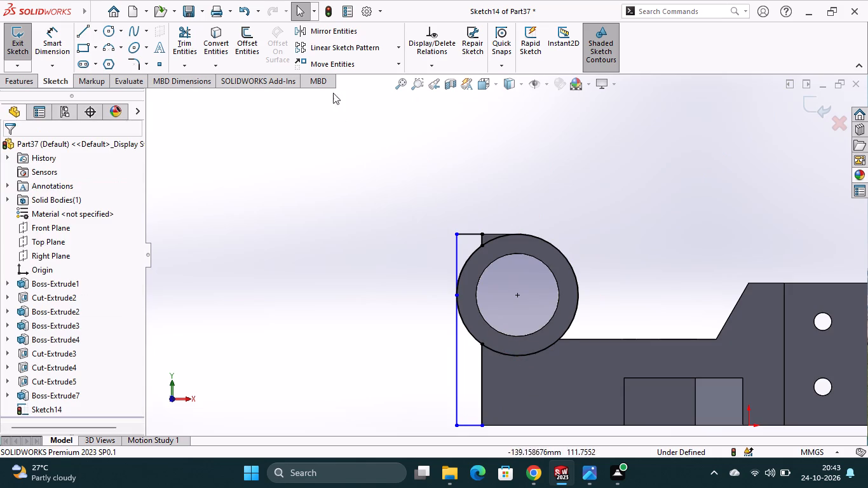
Trim to closest the large circle arc on the bracket side, keeping the outer arc between the two inner vertical lines.
{"action": "left_click", "coordinate": [189, 41]}
{"action": "scroll", "coordinate": [522, 249], "scroll_direction": "down", "scroll_amount": 3}
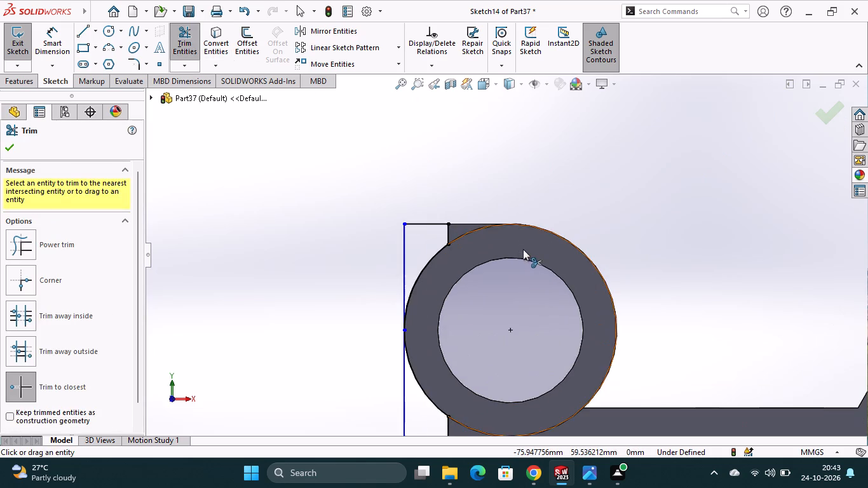
{"action": "scroll", "coordinate": [422, 224], "scroll_direction": "down", "scroll_amount": 3}
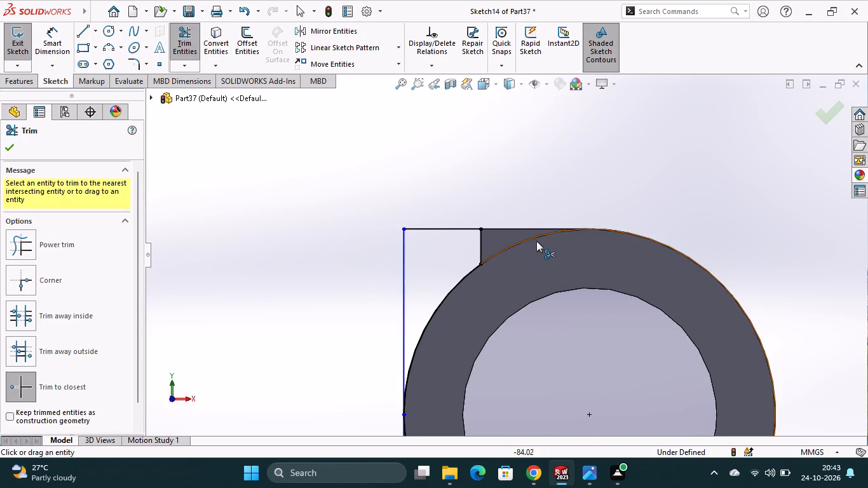
{"action": "left_click", "coordinate": [519, 243]}
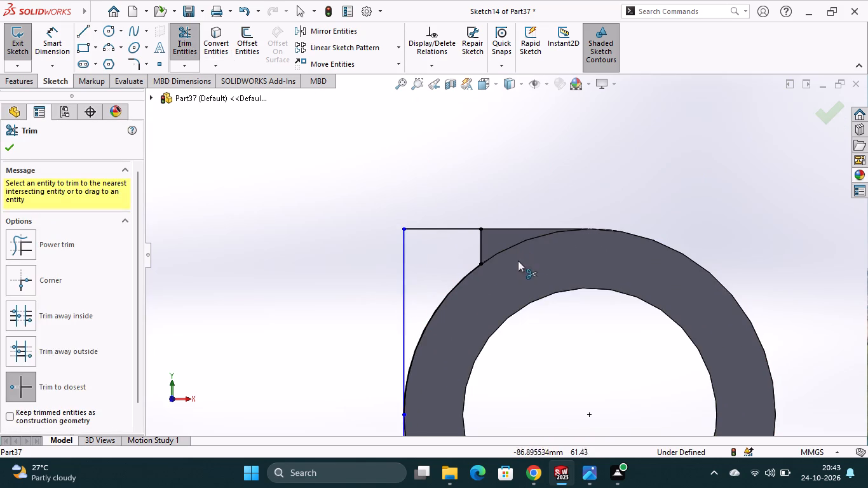
{"action": "scroll", "coordinate": [524, 257], "scroll_direction": "up", "scroll_amount": 2}
{"action": "scroll", "coordinate": [582, 352], "scroll_direction": "up", "scroll_amount": 2}
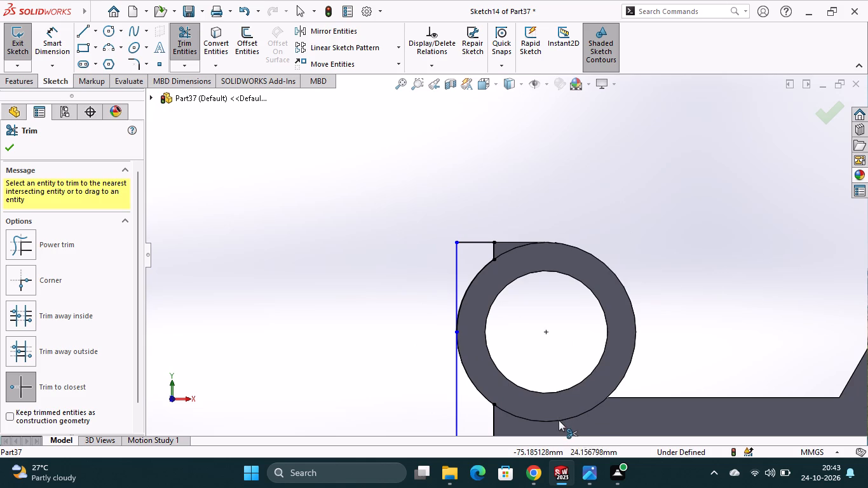
{"action": "left_click", "coordinate": [558, 419]}
{"action": "scroll", "coordinate": [518, 374], "scroll_direction": "up", "scroll_amount": 2}
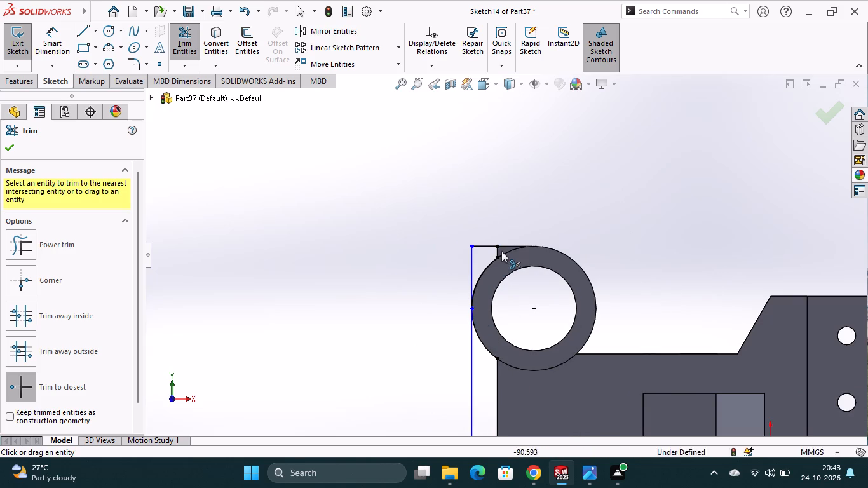
{"action": "scroll", "coordinate": [548, 369], "scroll_direction": "up", "scroll_amount": 3}
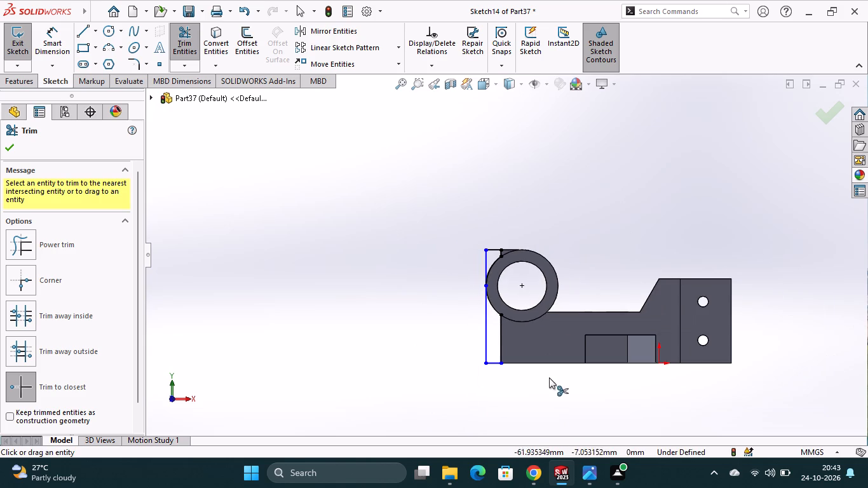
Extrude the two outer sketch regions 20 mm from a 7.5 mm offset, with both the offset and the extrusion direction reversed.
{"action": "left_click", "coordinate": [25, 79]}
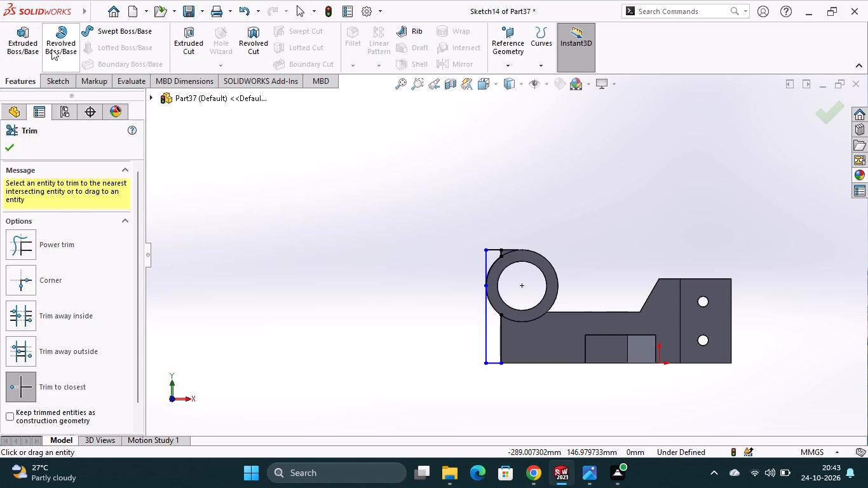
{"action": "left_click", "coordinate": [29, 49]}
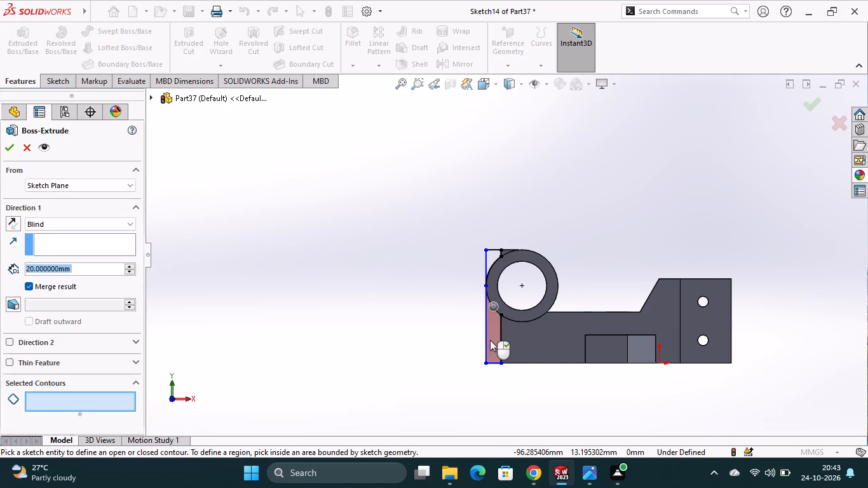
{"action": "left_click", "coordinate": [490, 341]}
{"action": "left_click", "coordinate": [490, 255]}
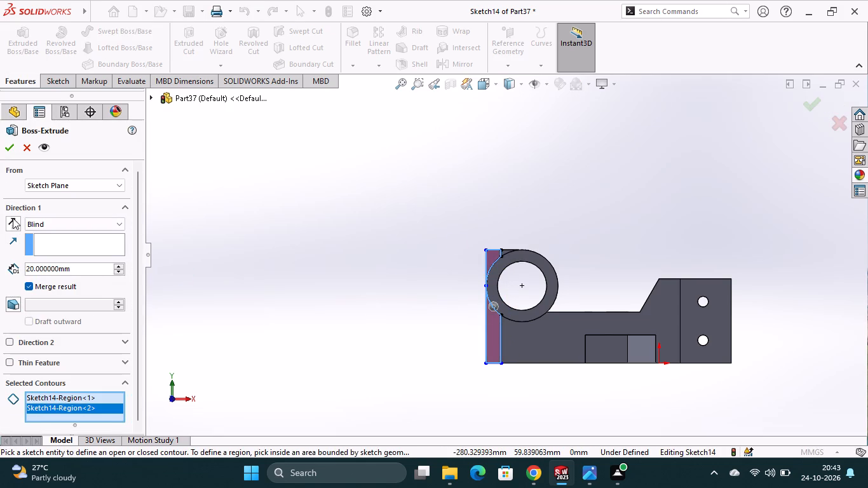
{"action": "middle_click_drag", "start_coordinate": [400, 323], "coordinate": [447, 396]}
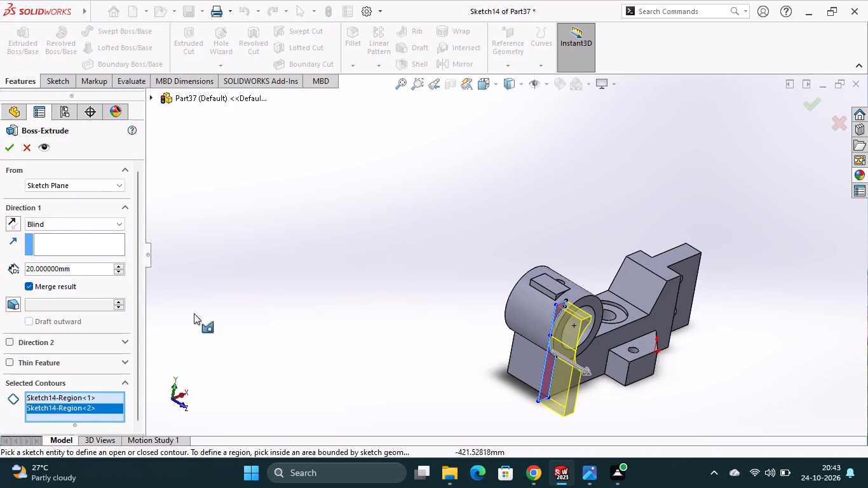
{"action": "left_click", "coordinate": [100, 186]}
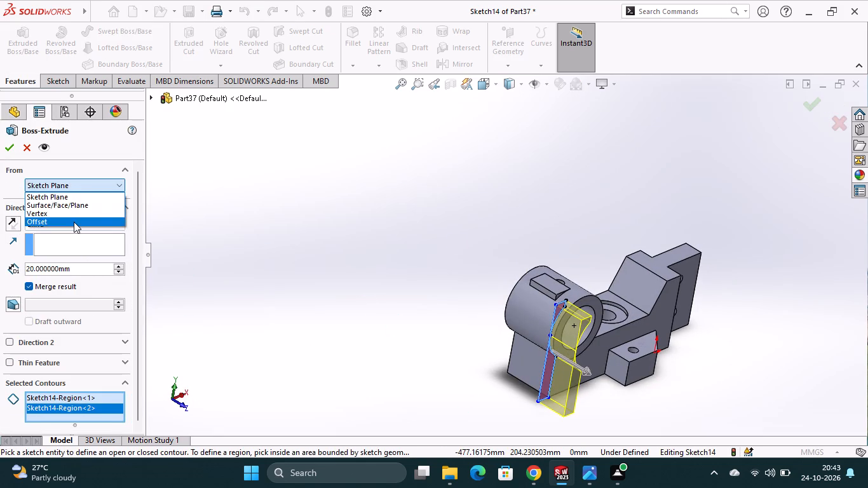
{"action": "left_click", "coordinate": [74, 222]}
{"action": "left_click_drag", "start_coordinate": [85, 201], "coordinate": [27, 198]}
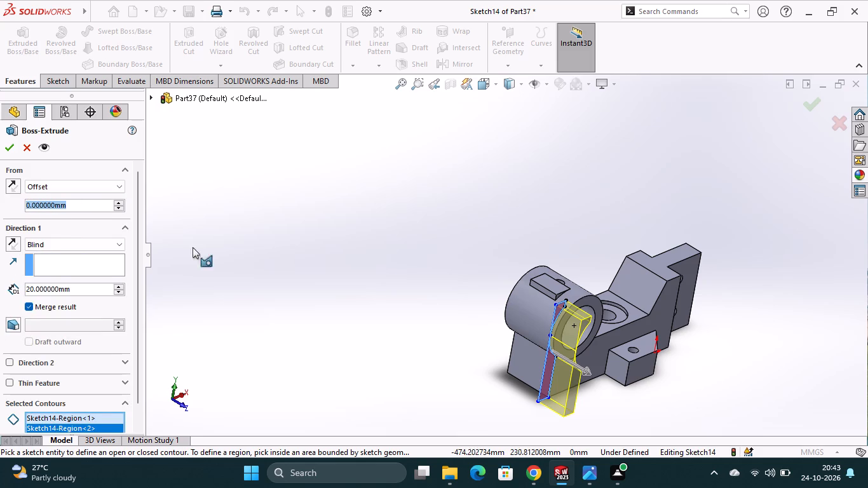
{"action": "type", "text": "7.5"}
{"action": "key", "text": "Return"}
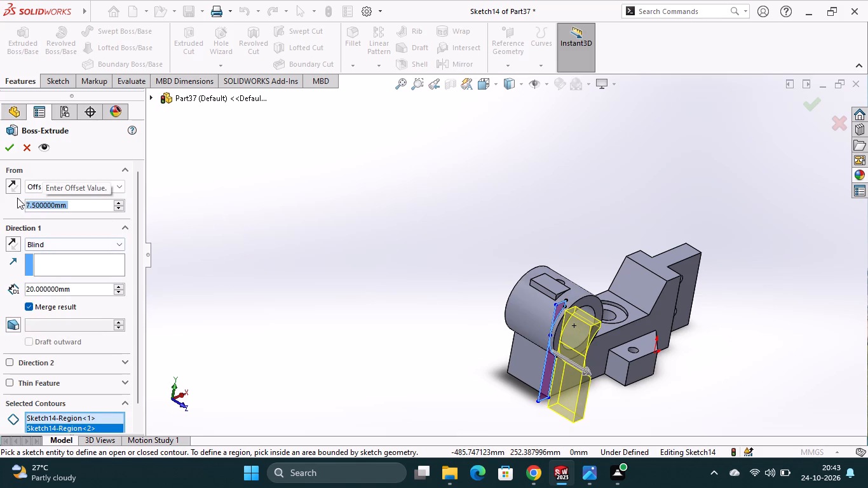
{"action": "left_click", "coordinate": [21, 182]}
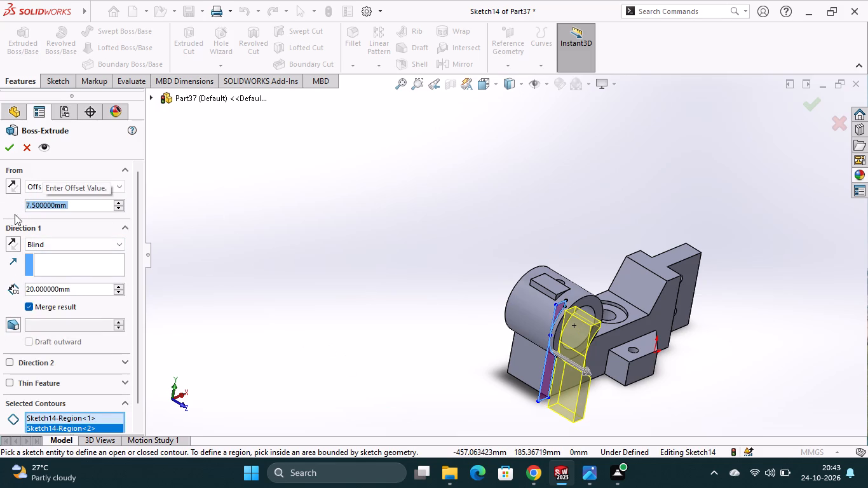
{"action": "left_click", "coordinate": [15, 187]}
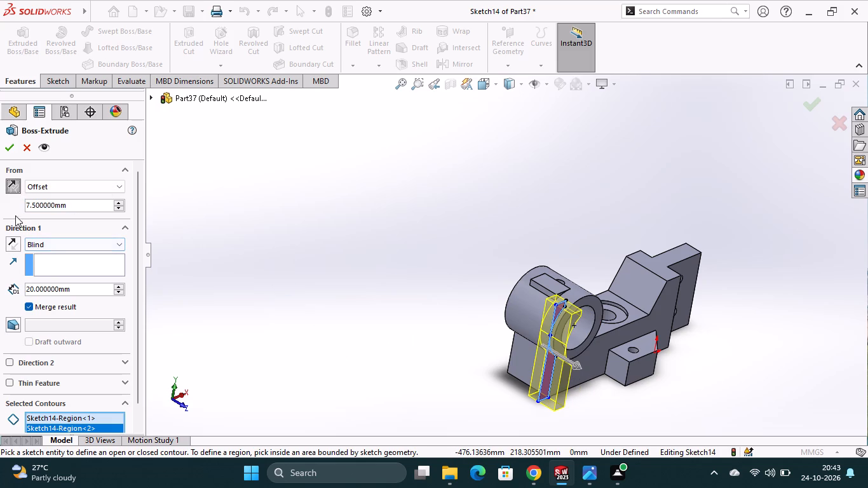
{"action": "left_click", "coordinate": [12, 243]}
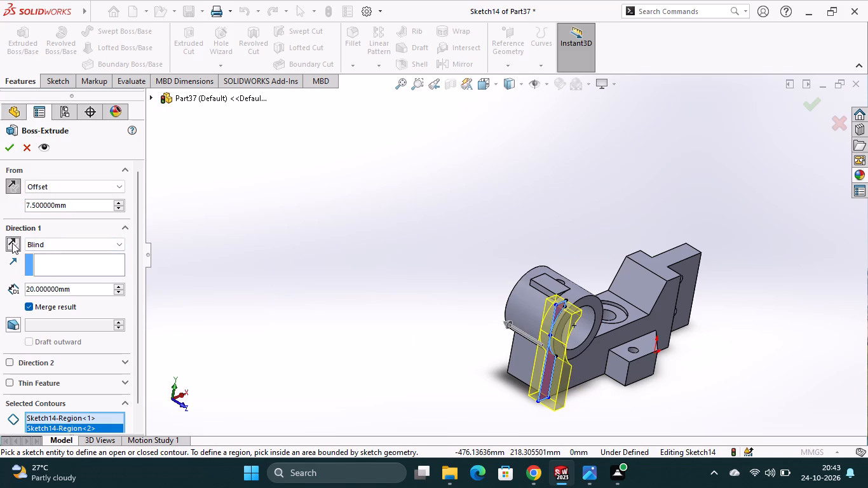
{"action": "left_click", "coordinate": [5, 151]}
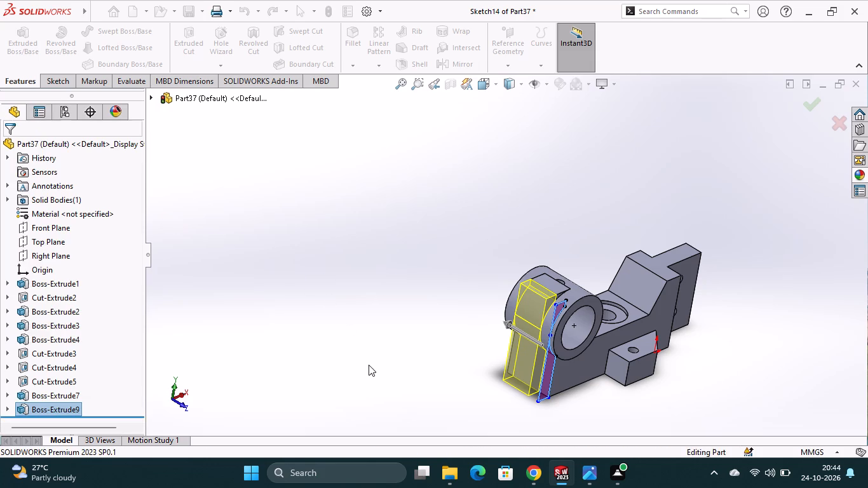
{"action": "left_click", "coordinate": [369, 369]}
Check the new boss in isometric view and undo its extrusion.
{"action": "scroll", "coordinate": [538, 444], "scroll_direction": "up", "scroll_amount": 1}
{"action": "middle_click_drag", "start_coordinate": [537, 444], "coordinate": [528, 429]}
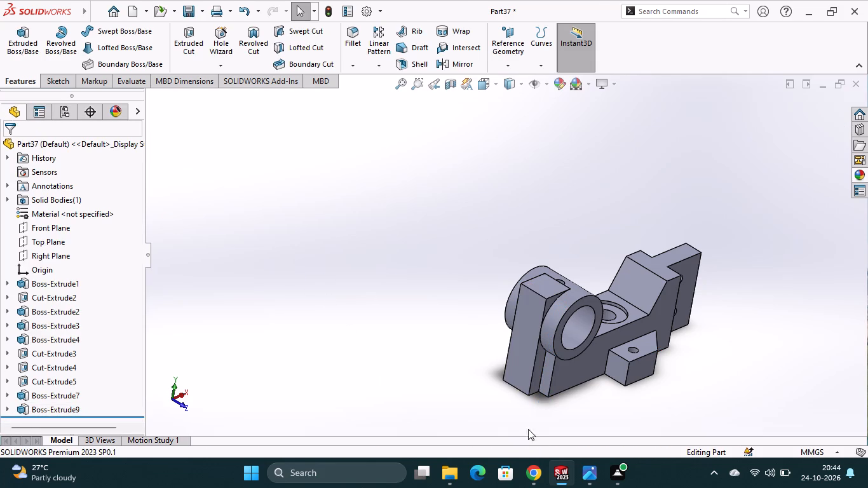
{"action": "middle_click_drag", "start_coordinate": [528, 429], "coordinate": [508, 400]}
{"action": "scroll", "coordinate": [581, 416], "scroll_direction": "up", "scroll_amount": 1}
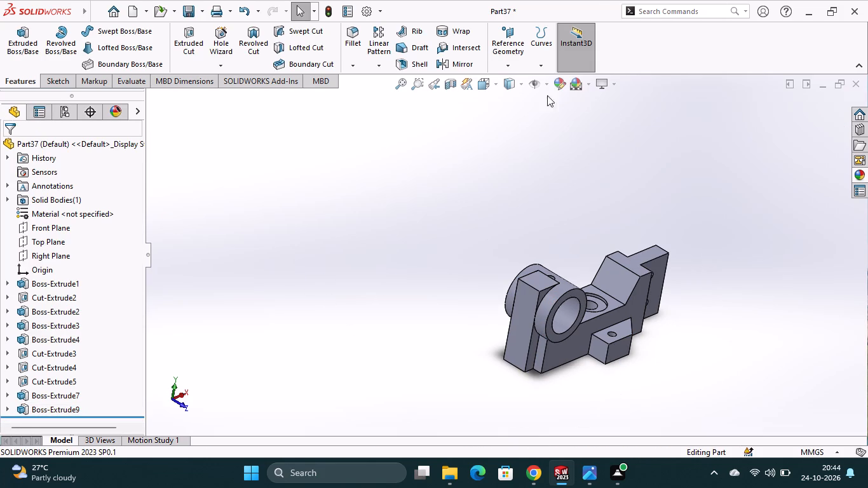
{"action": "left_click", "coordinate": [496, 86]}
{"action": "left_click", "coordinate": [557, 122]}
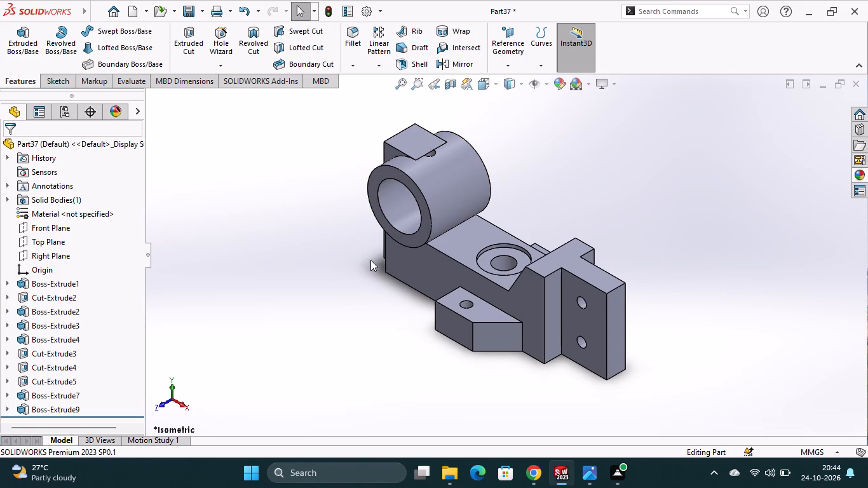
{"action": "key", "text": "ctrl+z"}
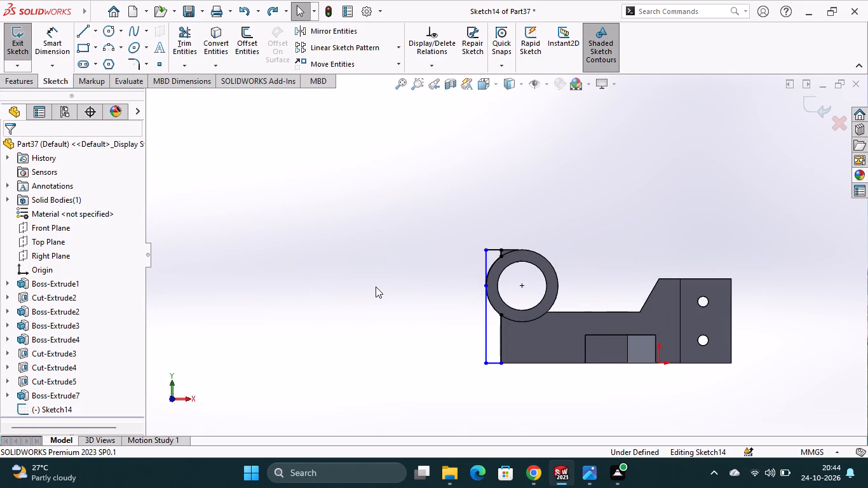
Trim away the lower region's outer vertical line, inner vertical line and short bottom edge, leaving only the upper corner profile.
{"action": "scroll", "coordinate": [491, 252], "scroll_direction": "down", "scroll_amount": 5}
{"action": "scroll", "coordinate": [497, 359], "scroll_direction": "up", "scroll_amount": 1}
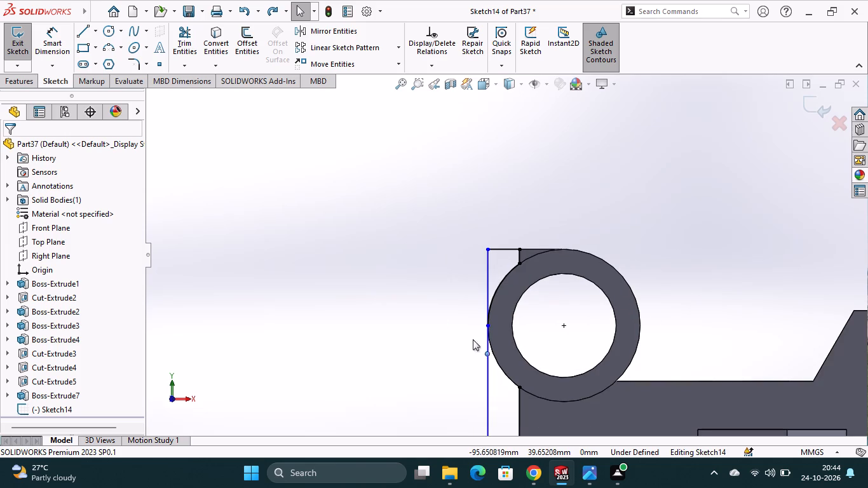
{"action": "left_click", "coordinate": [179, 39]}
{"action": "scroll", "coordinate": [541, 347], "scroll_direction": "up", "scroll_amount": 3}
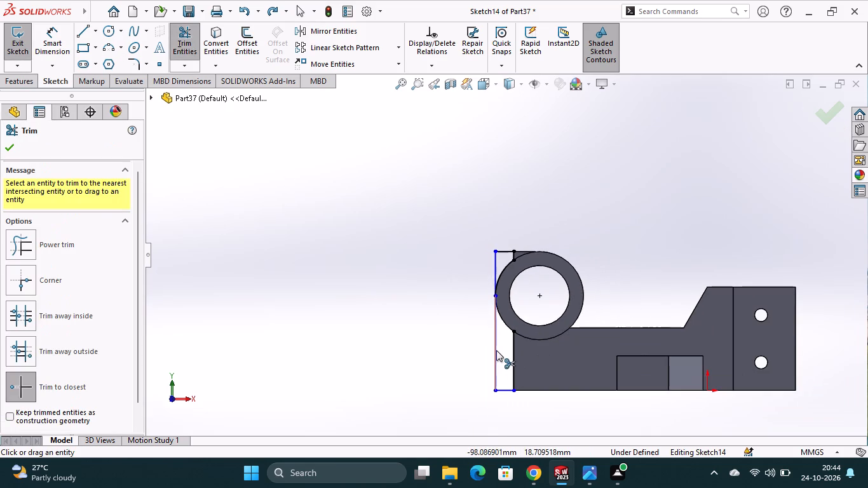
{"action": "left_click", "coordinate": [496, 350]}
{"action": "left_click", "coordinate": [513, 365]}
{"action": "left_click", "coordinate": [501, 393]}
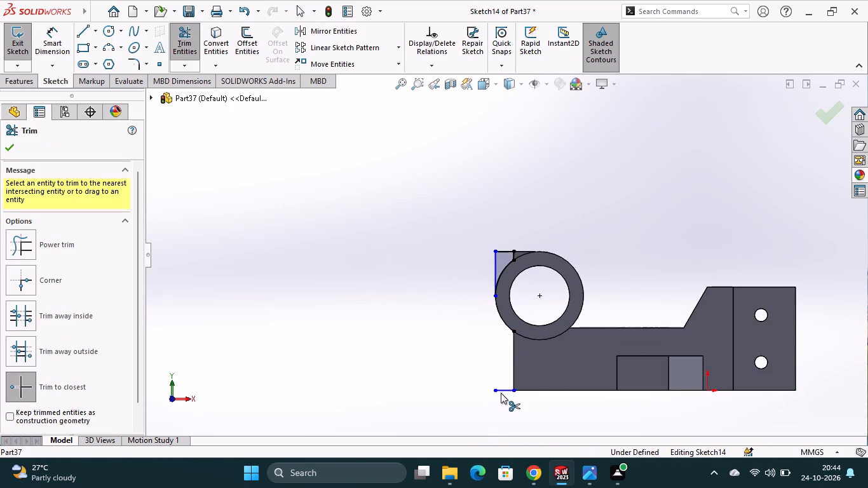
{"action": "left_click", "coordinate": [9, 151]}
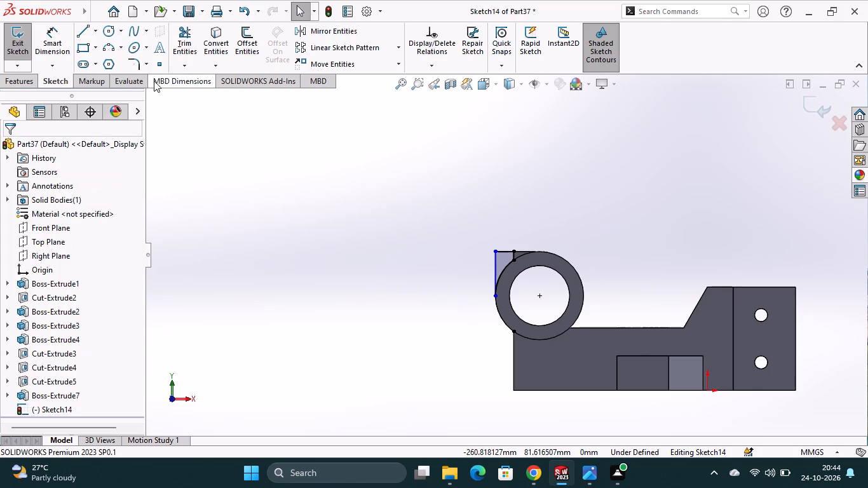
Extrude the upper corner profile 20 mm from a 7.5 mm offset, with both the offset and the extrusion direction reversed.
{"action": "left_click", "coordinate": [22, 79]}
{"action": "left_click", "coordinate": [32, 54]}
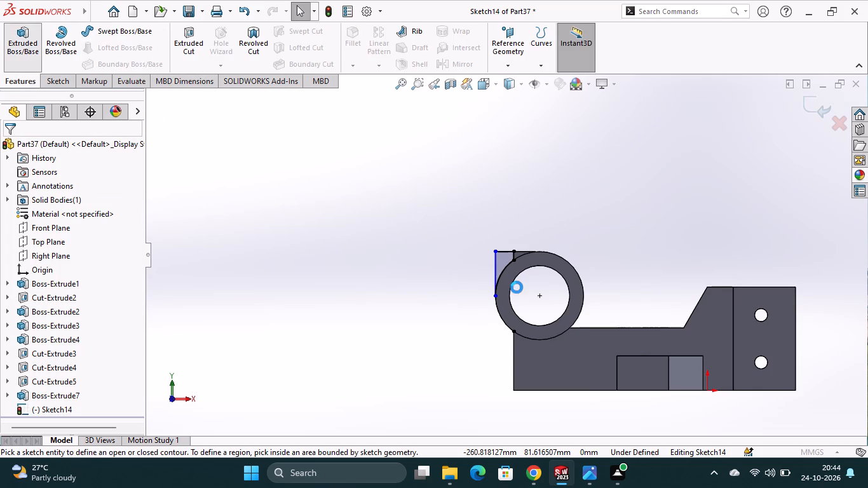
{"action": "left_click", "coordinate": [499, 260]}
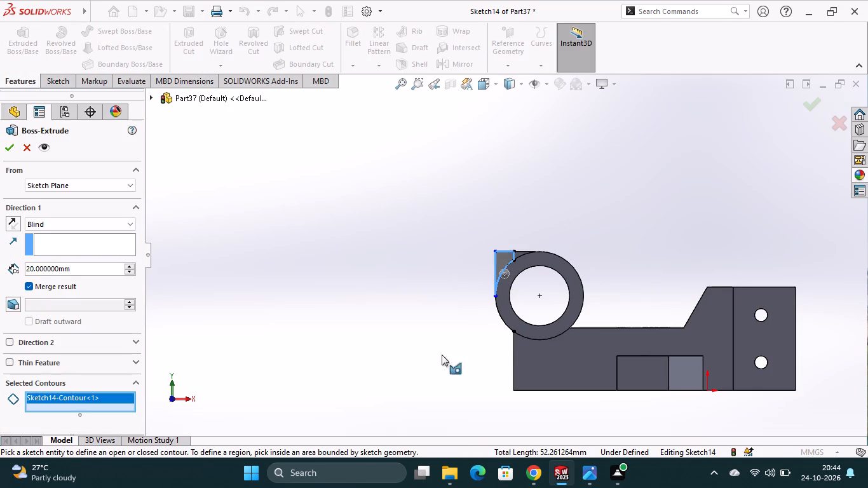
{"action": "left_click", "coordinate": [92, 186]}
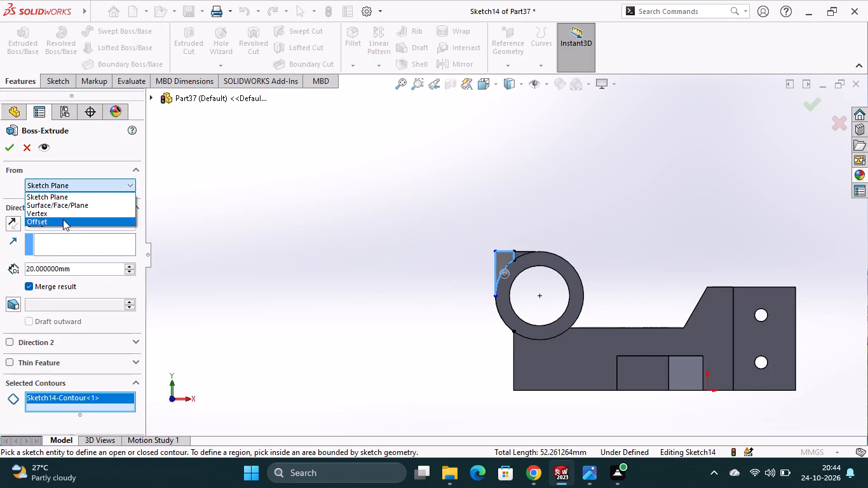
{"action": "left_click", "coordinate": [63, 219]}
{"action": "left_click_drag", "start_coordinate": [79, 207], "coordinate": [6, 209]}
{"action": "type", "text": "7.5"}
{"action": "key", "text": "Return"}
{"action": "middle_click_drag", "start_coordinate": [506, 336], "coordinate": [508, 360]}
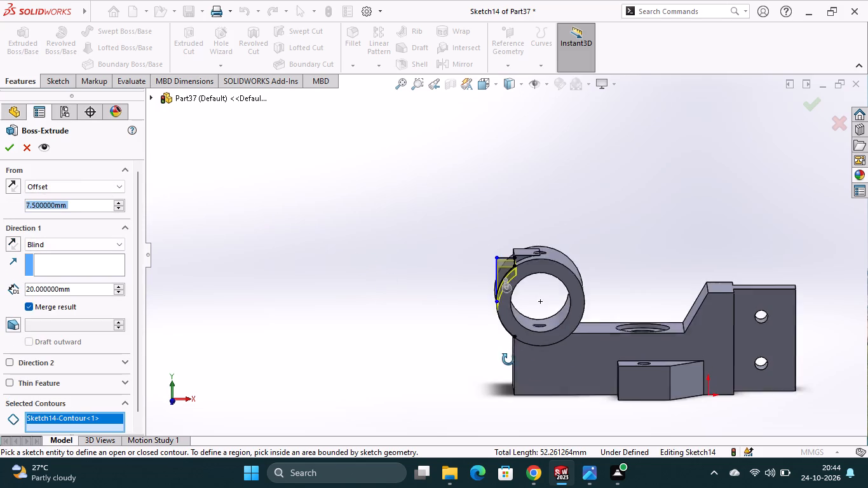
{"action": "middle_click_drag", "start_coordinate": [508, 360], "coordinate": [519, 376]}
{"action": "left_click", "coordinate": [3, 184]}
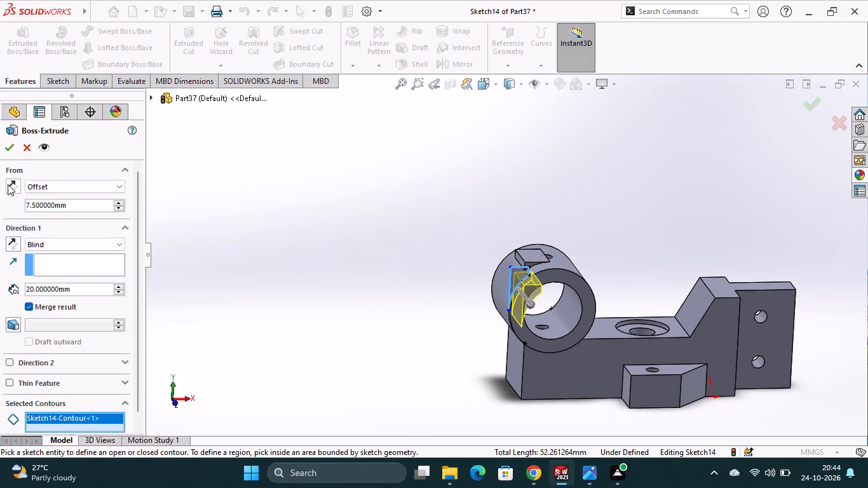
{"action": "left_click", "coordinate": [8, 184]}
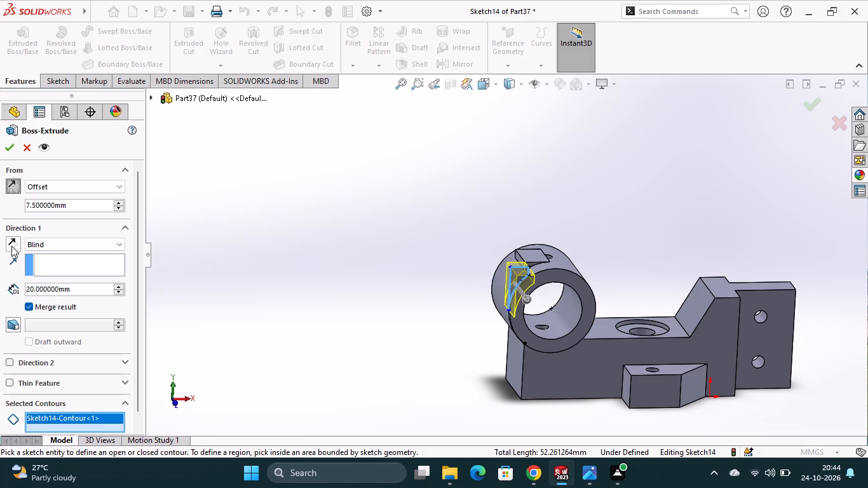
{"action": "left_click", "coordinate": [10, 240]}
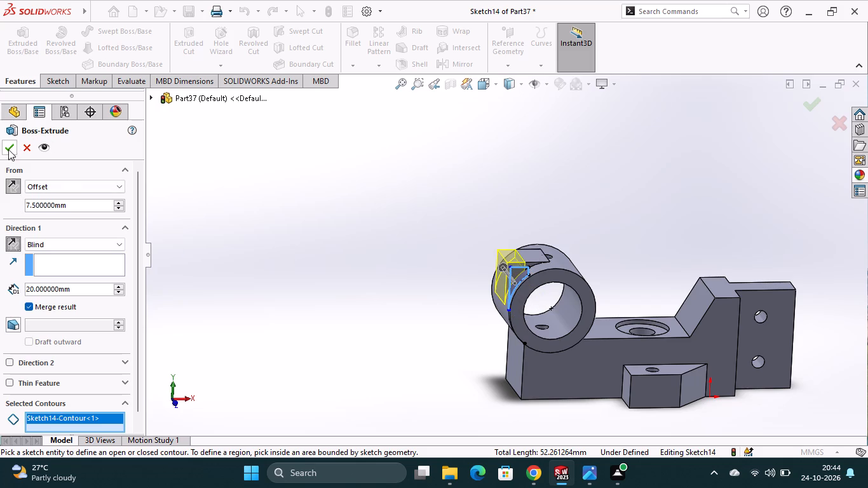
{"action": "left_click", "coordinate": [8, 150]}
{"action": "left_click", "coordinate": [383, 279]}
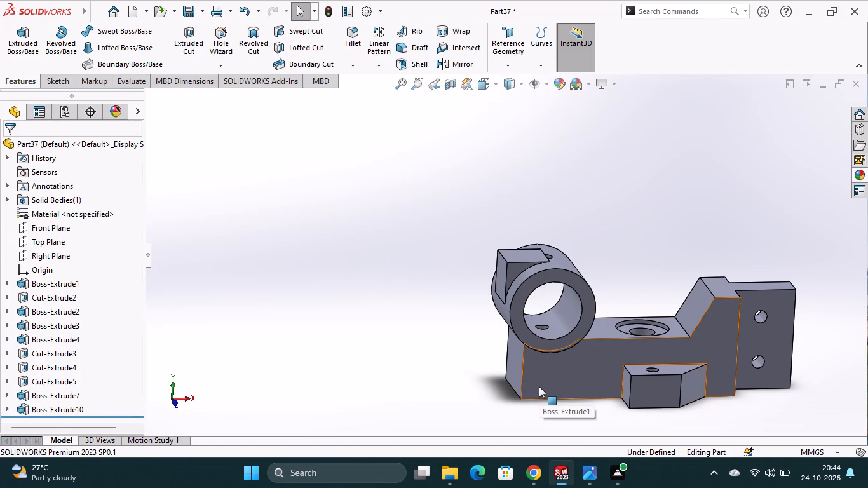
Start a sketch on the ring's front face and draw a horizontal line about 53 mm long from the ring's centre outward, away from the bracket.
{"action": "left_click", "coordinate": [513, 313]}
{"action": "left_click", "coordinate": [567, 280]}
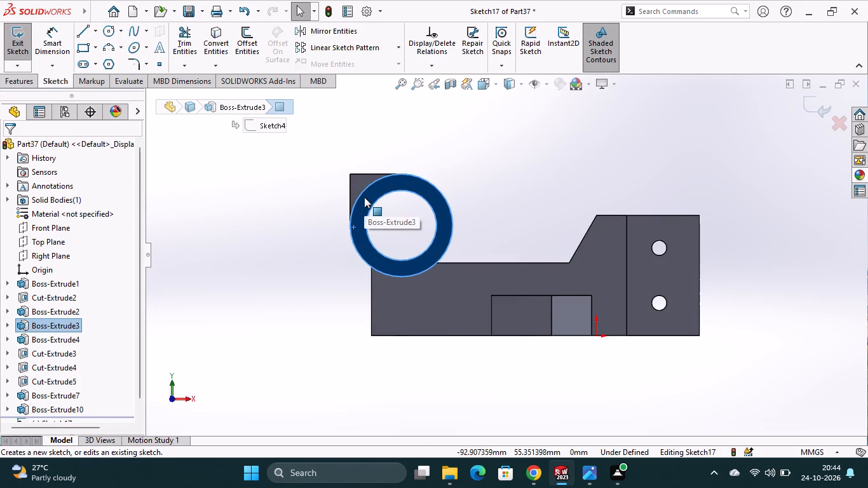
{"action": "left_click", "coordinate": [85, 34]}
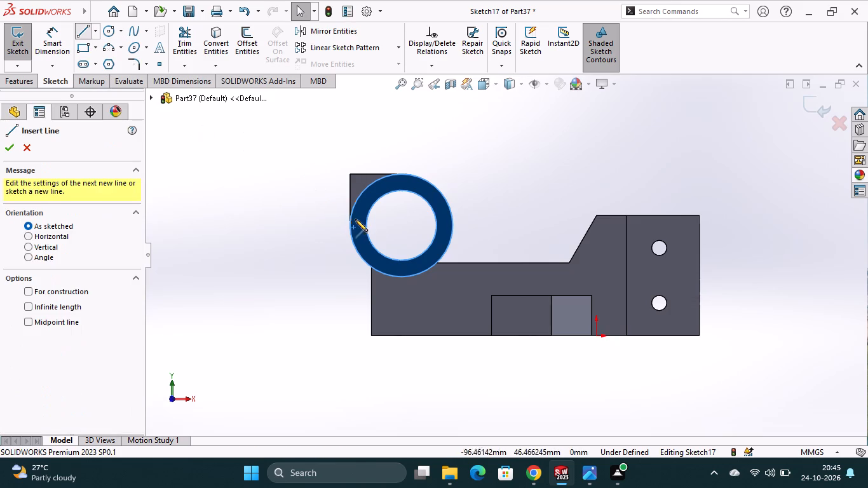
{"action": "left_click", "coordinate": [402, 225]}
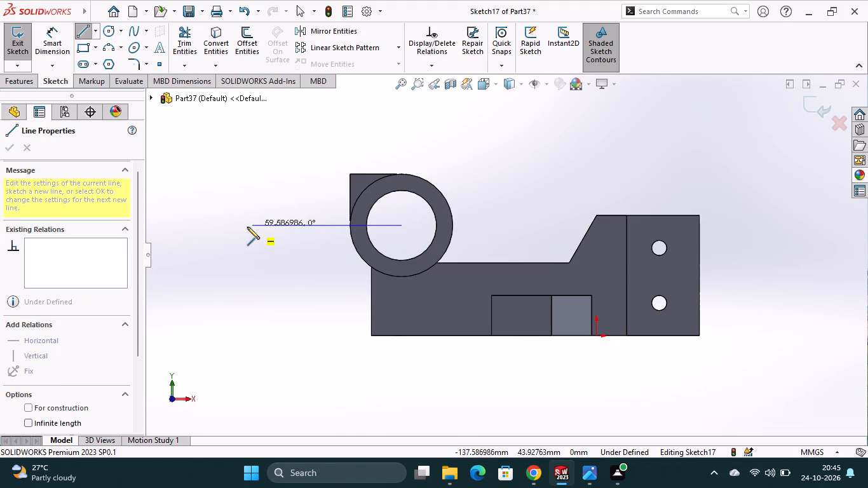
{"action": "left_click", "coordinate": [269, 225]}
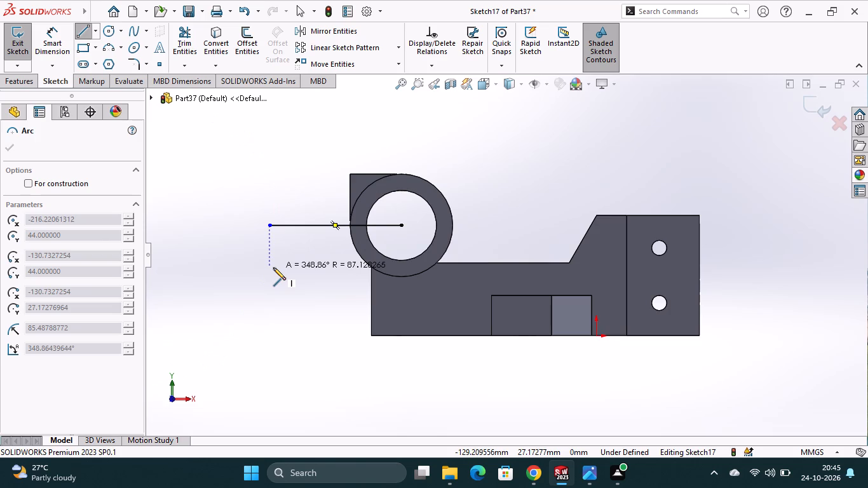
{"action": "key", "text": "Escape"}
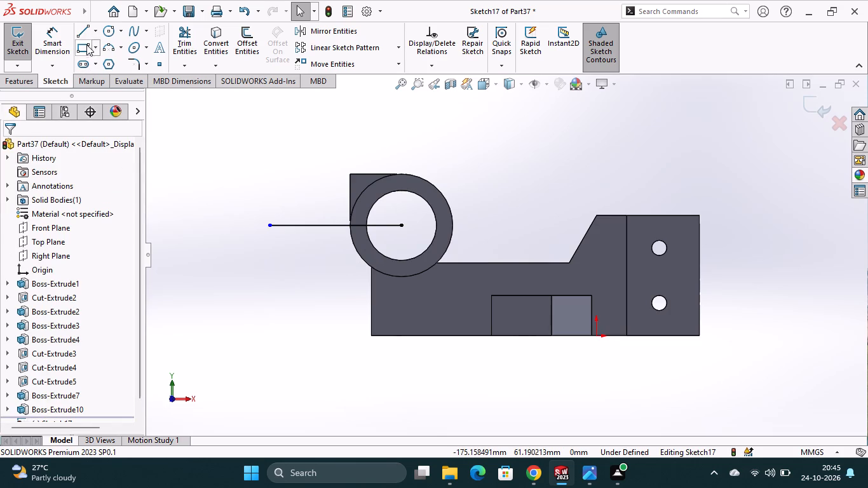
Draw a closed tapered profile with an about 31 mm vertical outer end line, two sloping sides, and a vertical closing line at the bracket's end edge.
{"action": "left_click", "coordinate": [82, 31]}
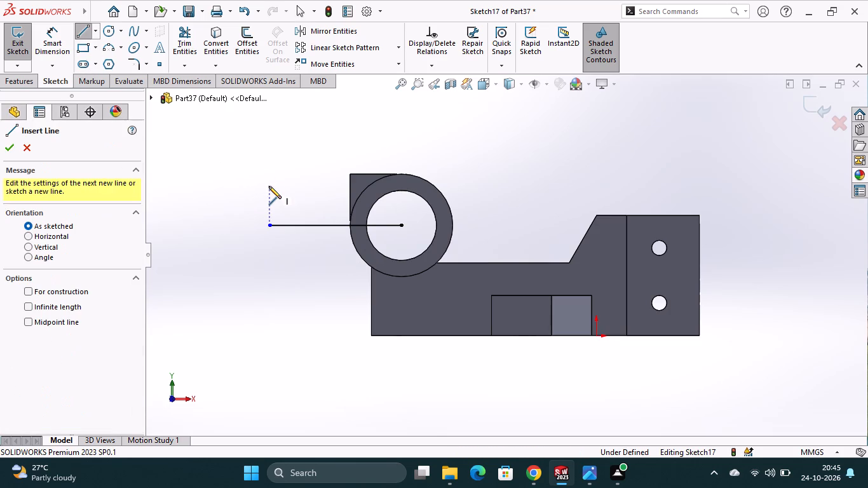
{"action": "left_click", "coordinate": [269, 186]}
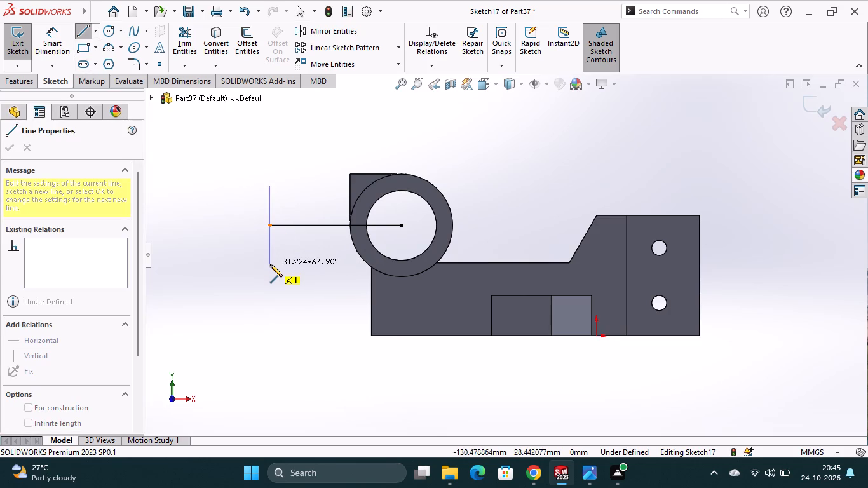
{"action": "left_click", "coordinate": [270, 264]}
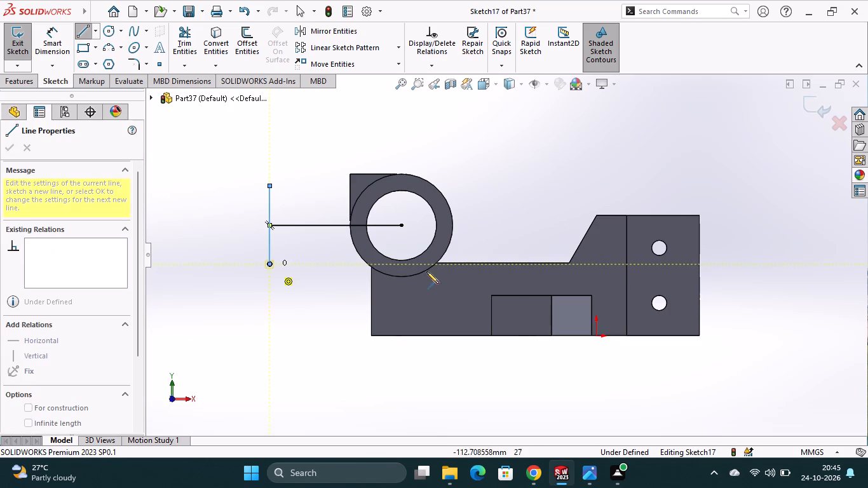
{"action": "left_click", "coordinate": [370, 292]}
{"action": "key", "text": "Escape"}
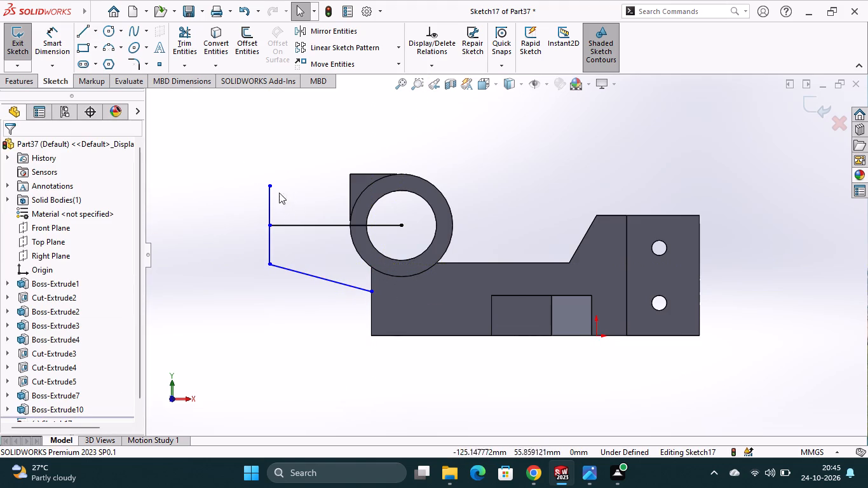
{"action": "left_click", "coordinate": [86, 29]}
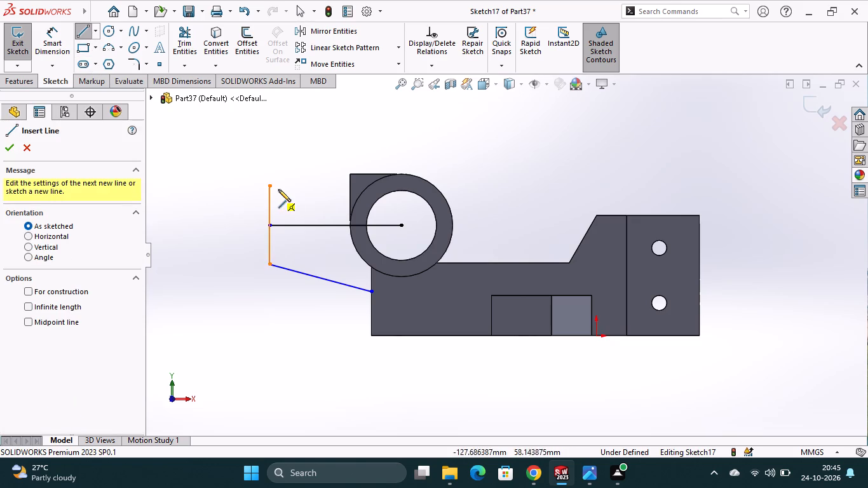
{"action": "left_click", "coordinate": [273, 186]}
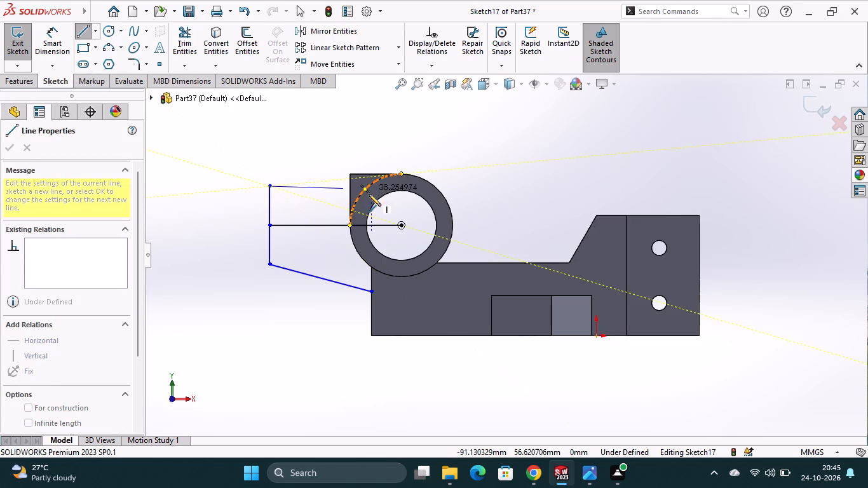
{"action": "left_click", "coordinate": [372, 180]}
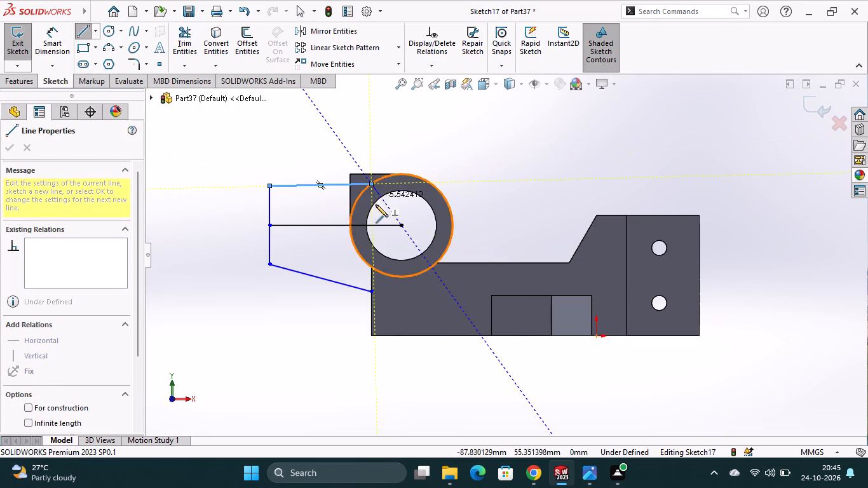
{"action": "left_click", "coordinate": [374, 293]}
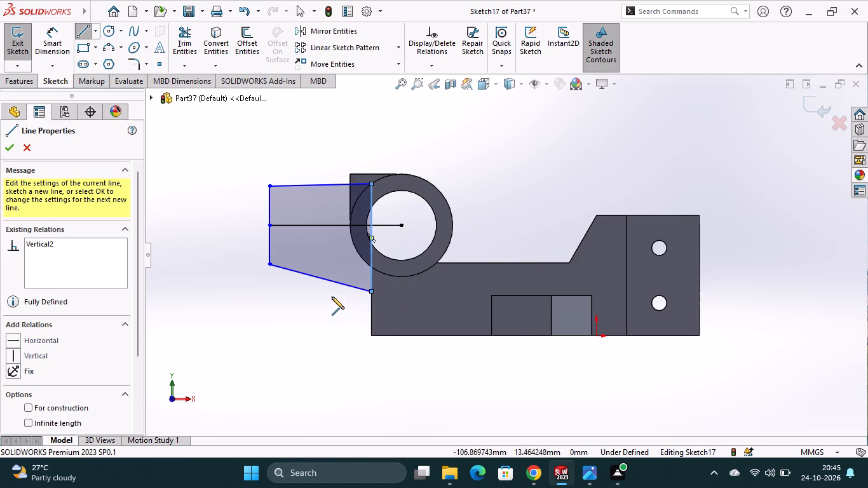
Dimension the profile's vertical outer end line to 13 mm.
{"action": "scroll", "coordinate": [349, 273], "scroll_direction": "down", "scroll_amount": 3}
{"action": "scroll", "coordinate": [303, 189], "scroll_direction": "up", "scroll_amount": 2}
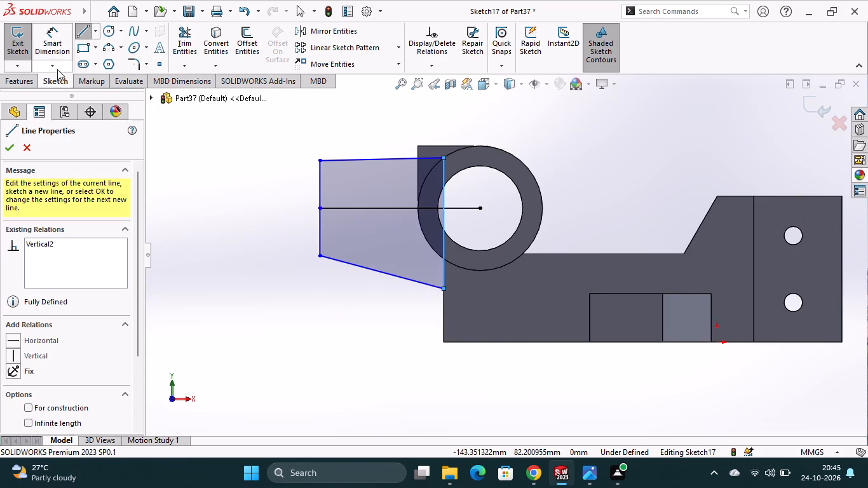
{"action": "left_click", "coordinate": [52, 46]}
{"action": "left_click", "coordinate": [318, 219]}
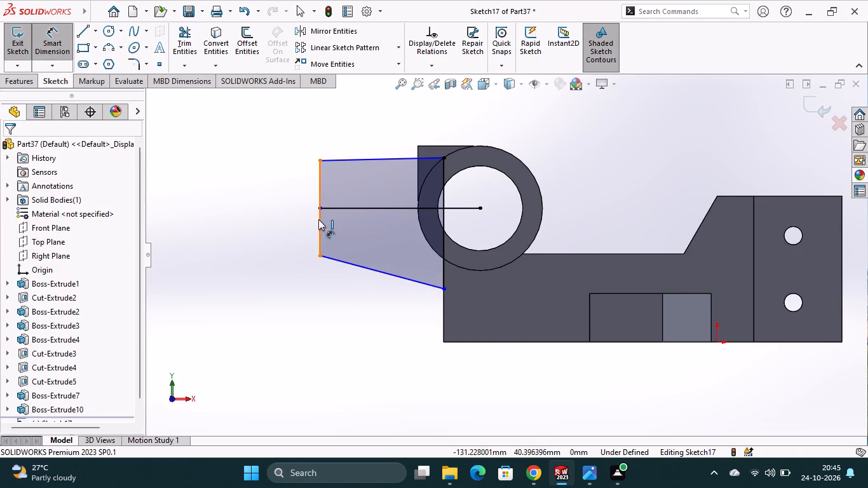
{"action": "left_click", "coordinate": [285, 220]}
{"action": "type", "text": "13"}
{"action": "key", "text": "Return"}
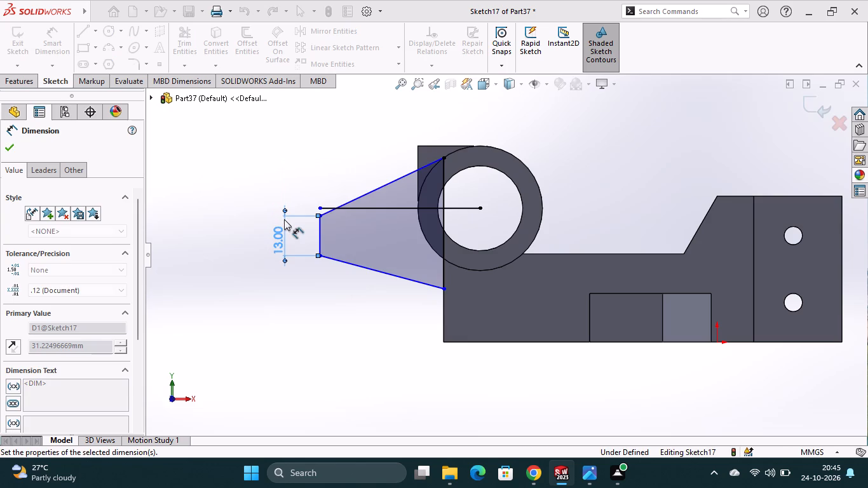
Draw a horizontal construction centreline about 82 mm long through the ring's centre, extending past the profile's outer end.
{"action": "scroll", "coordinate": [378, 214], "scroll_direction": "down", "scroll_amount": 2}
{"action": "scroll", "coordinate": [377, 222], "scroll_direction": "up", "scroll_amount": 2}
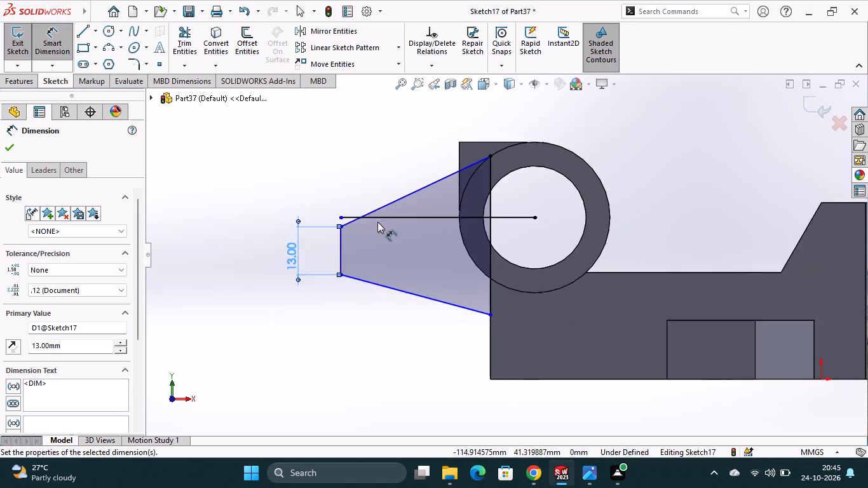
{"action": "scroll", "coordinate": [451, 259], "scroll_direction": "down", "scroll_amount": 1}
{"action": "scroll", "coordinate": [464, 249], "scroll_direction": "up", "scroll_amount": 1}
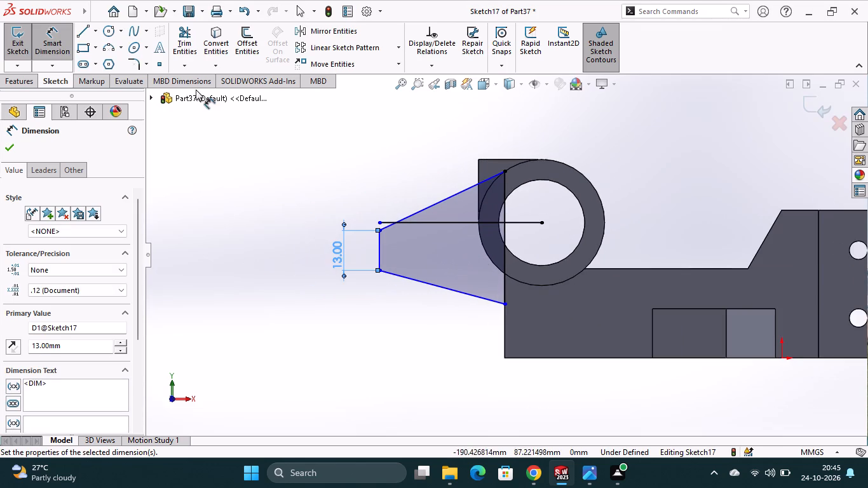
{"action": "left_click", "coordinate": [98, 33]}
{"action": "left_click", "coordinate": [97, 62]}
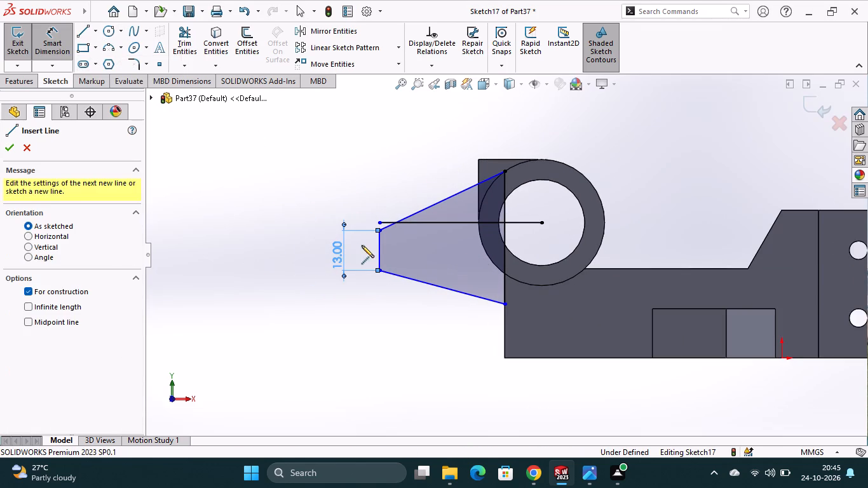
{"action": "left_click", "coordinate": [300, 223]}
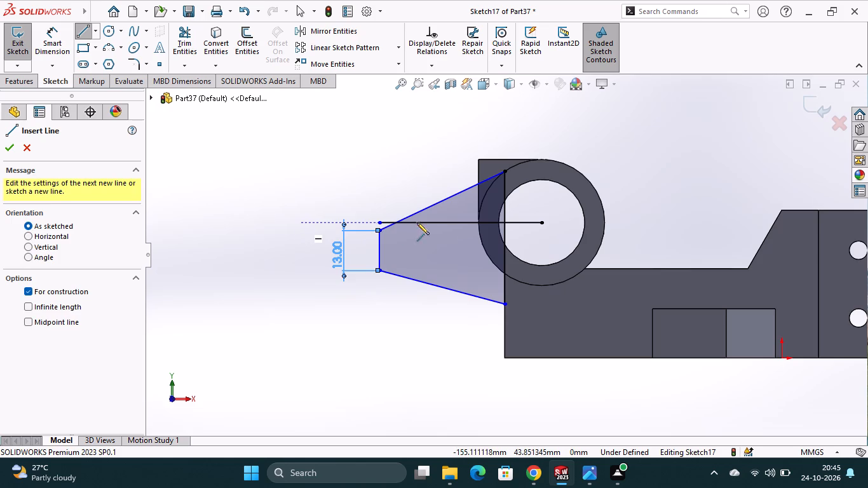
{"action": "left_click", "coordinate": [552, 219]}
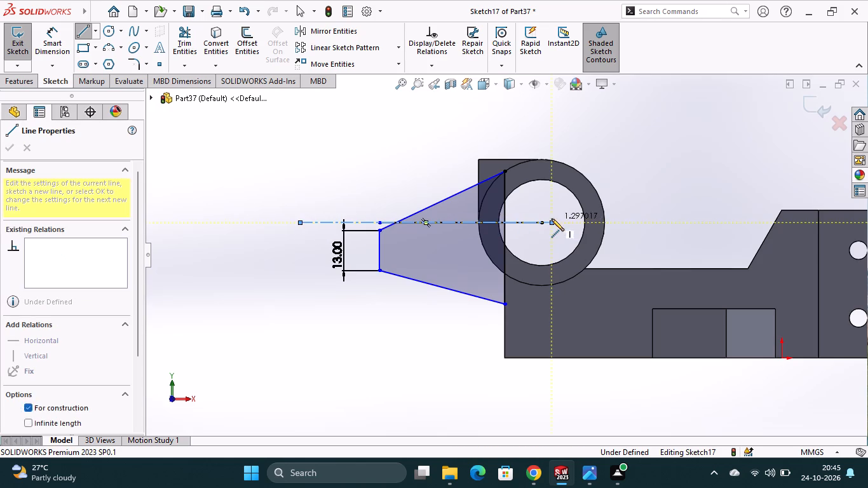
{"action": "key", "text": "Escape"}
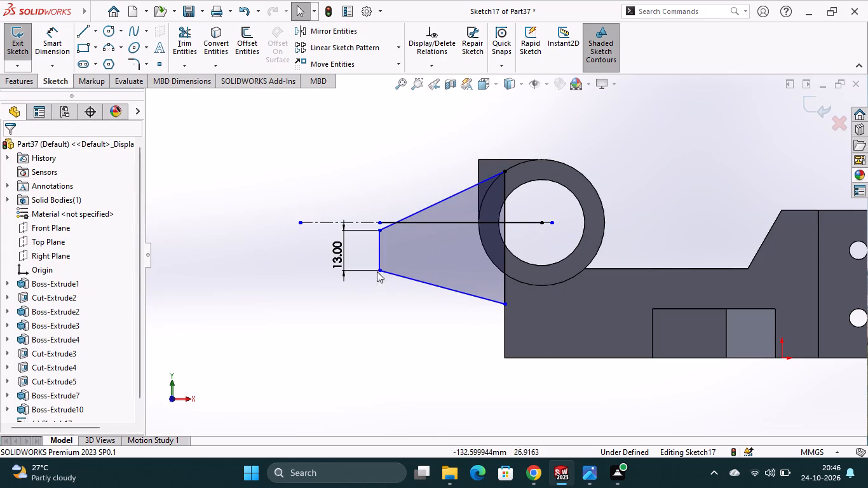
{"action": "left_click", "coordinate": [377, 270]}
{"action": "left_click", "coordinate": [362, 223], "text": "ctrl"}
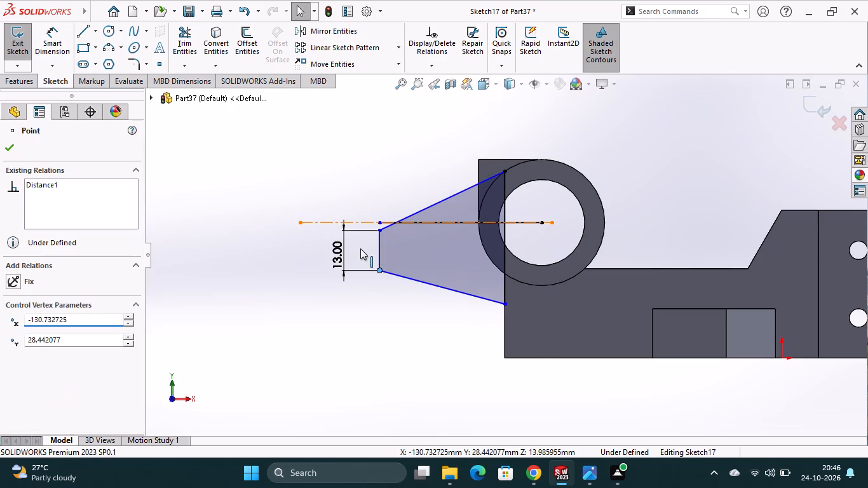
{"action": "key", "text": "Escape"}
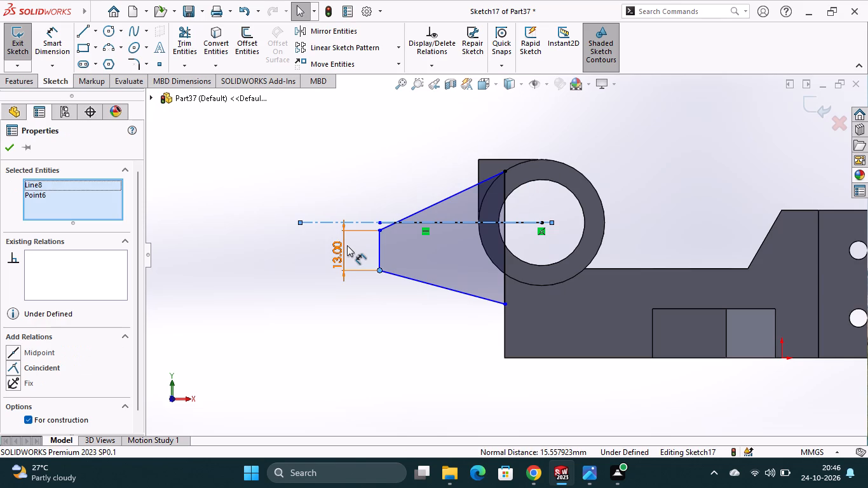
Delete the 13 mm dimension from the profile's outer end line.
{"action": "scroll", "coordinate": [388, 248], "scroll_direction": "down", "scroll_amount": 3}
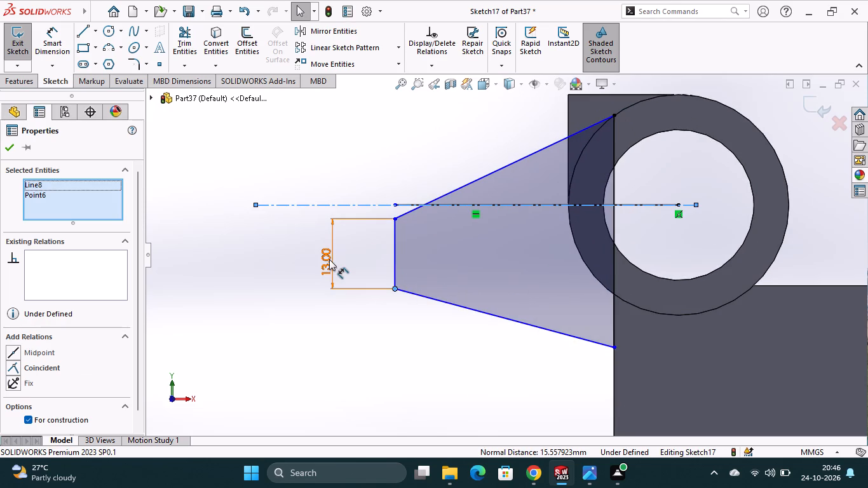
{"action": "right_click", "coordinate": [327, 261]}
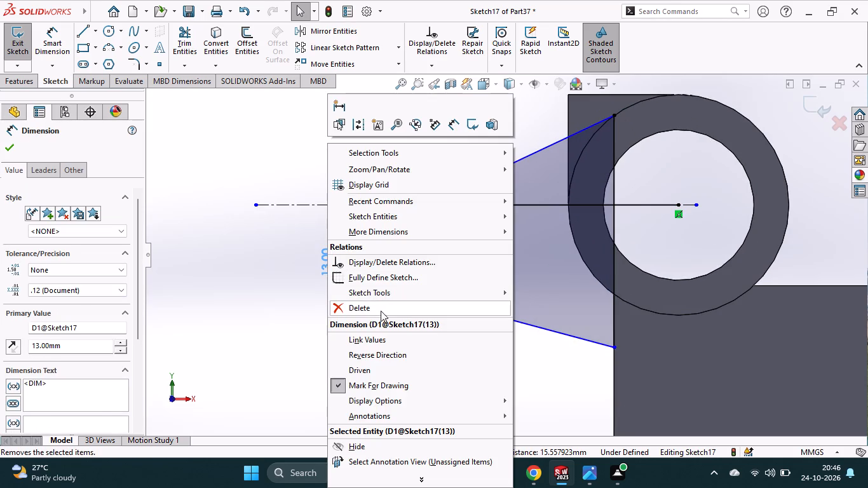
{"action": "left_click", "coordinate": [379, 309]}
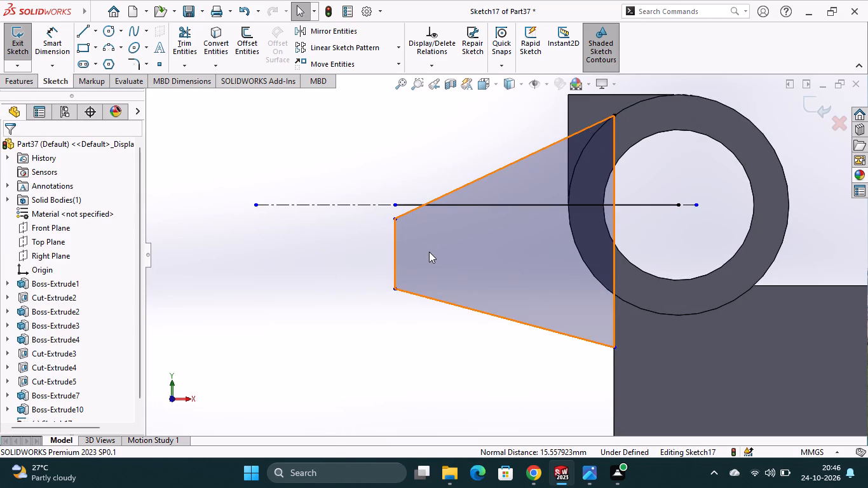
Dimension the outer end line's lower endpoint to 13/2 (6.5 mm) from the horizontal centreline.
{"action": "scroll", "coordinate": [428, 251], "scroll_direction": "up", "scroll_amount": 2}
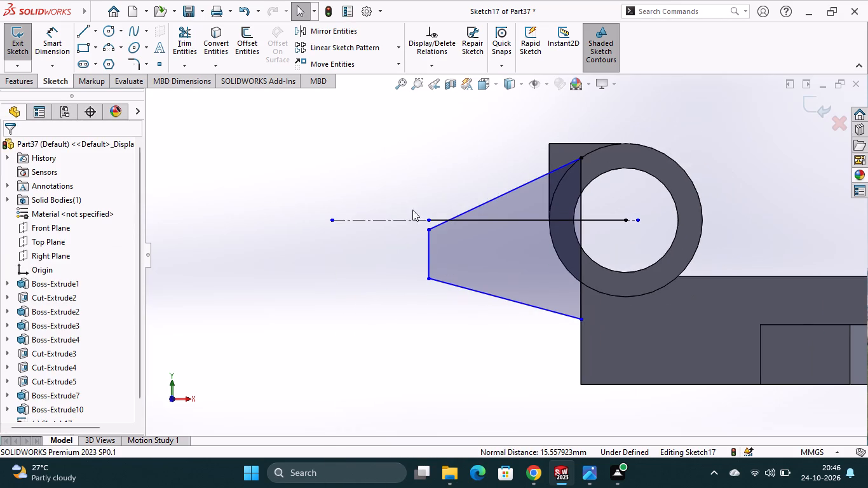
{"action": "left_click", "coordinate": [49, 42]}
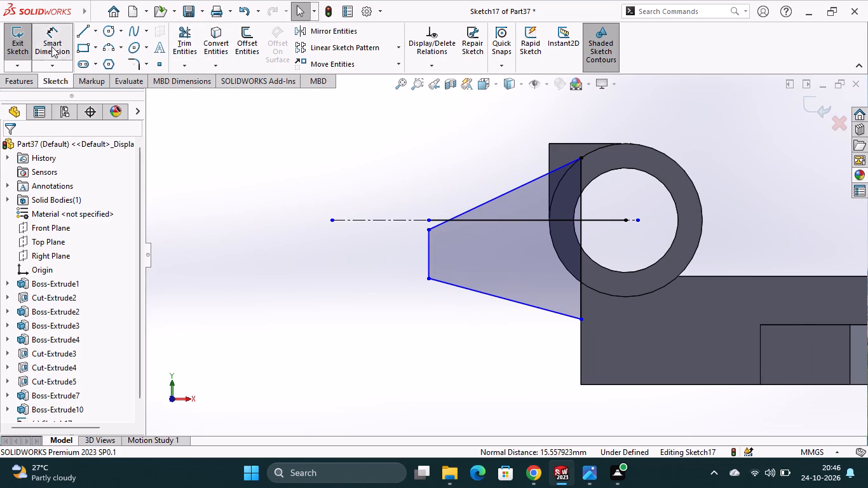
{"action": "left_click", "coordinate": [397, 219]}
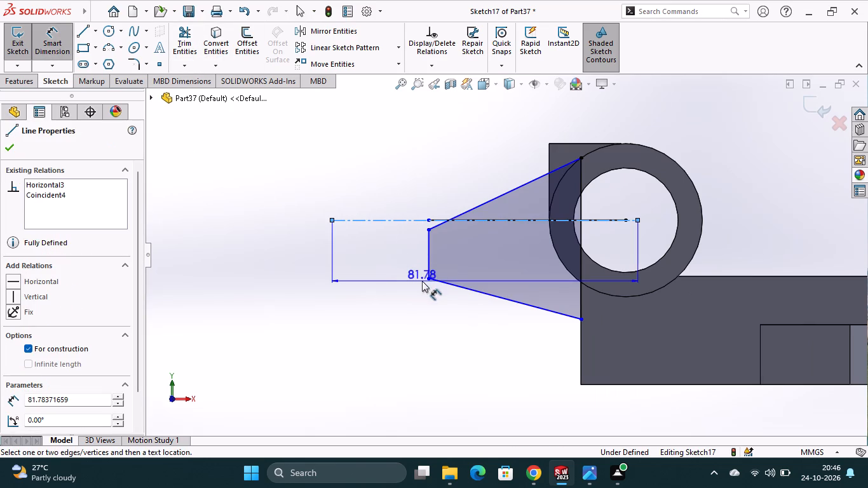
{"action": "left_click", "coordinate": [427, 278]}
{"action": "left_click", "coordinate": [405, 261]}
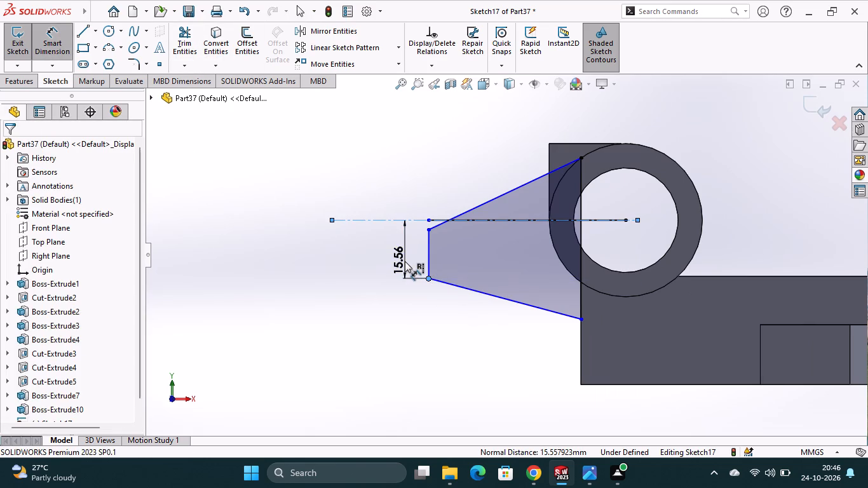
{"action": "key", "text": "1"}
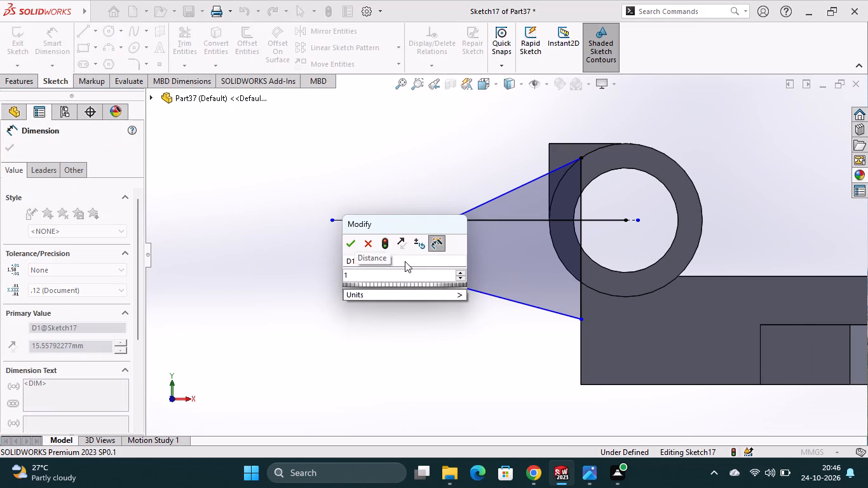
{"action": "key", "text": "3"}
{"action": "type", "text": "/2"}
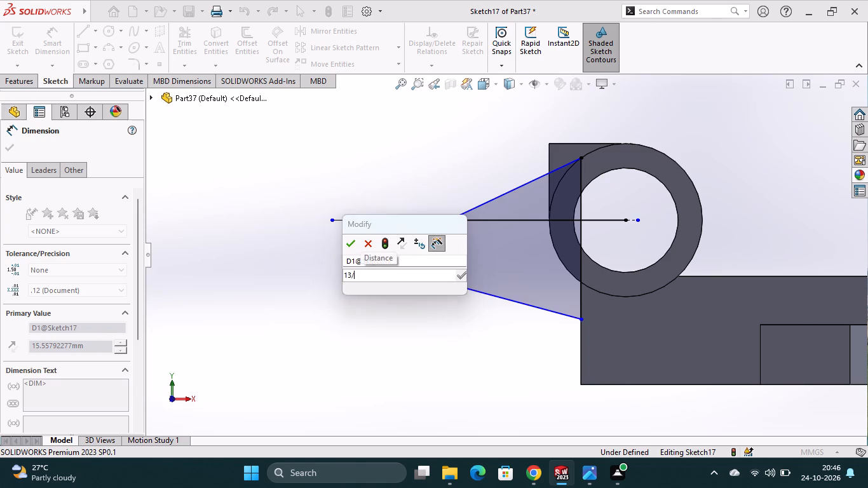
{"action": "key", "text": "Return"}
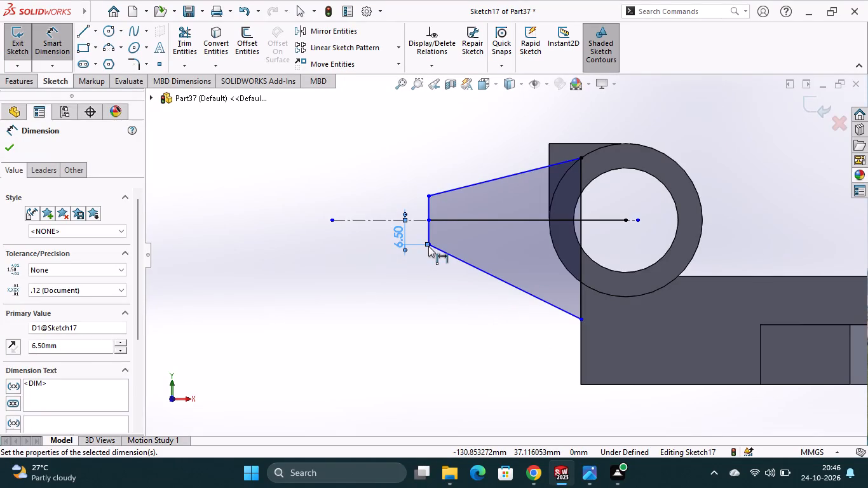
Dimension the horizontal distance from the outer end line's upper endpoint to the ring's centre as 51 mm.
{"action": "left_click", "coordinate": [429, 198]}
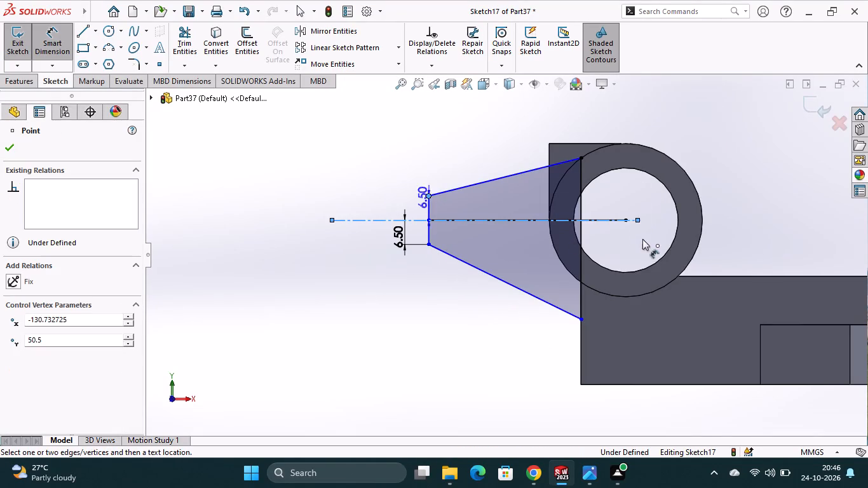
{"action": "left_click", "coordinate": [625, 220]}
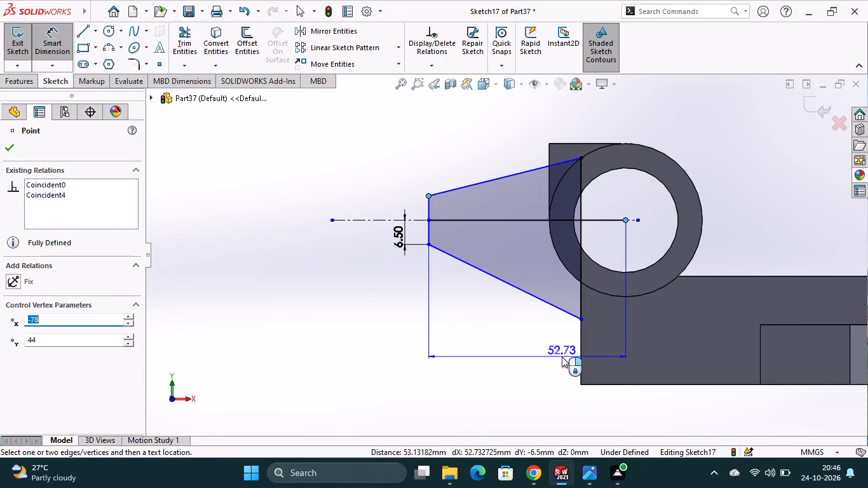
{"action": "left_click", "coordinate": [562, 356]}
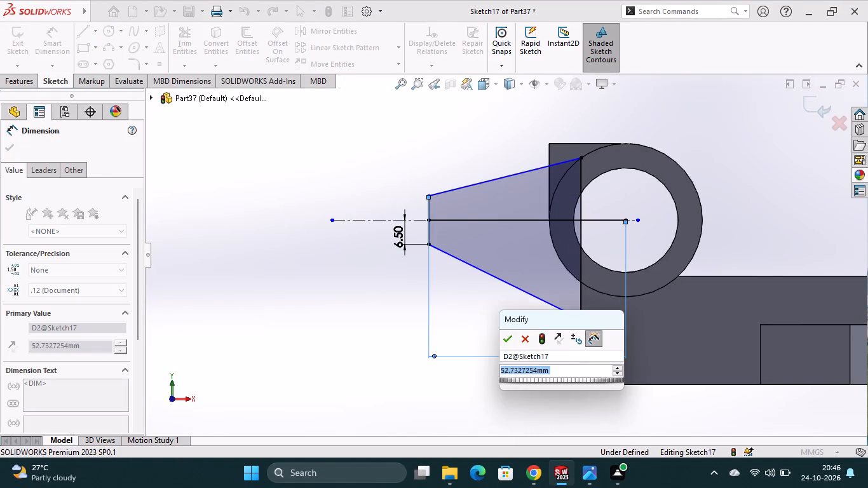
{"action": "type", "text": "51"}
{"action": "key", "text": "Return"}
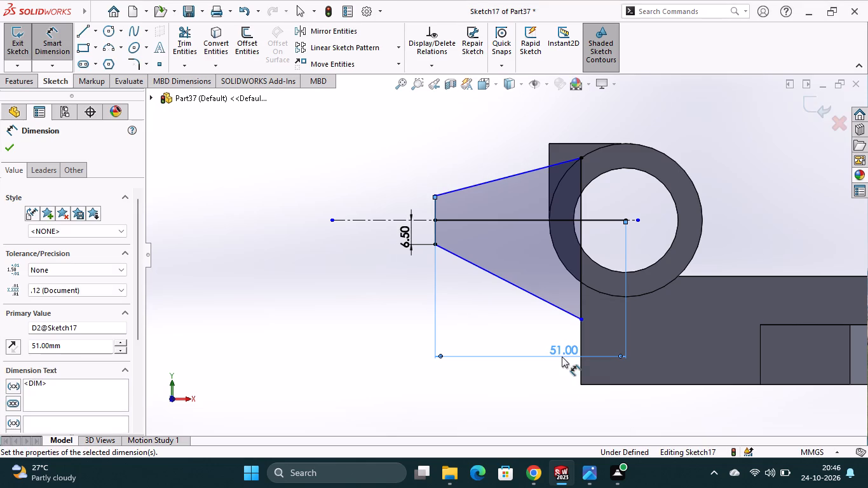
Add a horizontal reference dimension between the two endpoints of the profile's lower sloping line.
{"action": "left_click", "coordinate": [580, 318]}
{"action": "left_click", "coordinate": [436, 243]}
{"action": "left_click", "coordinate": [494, 334]}
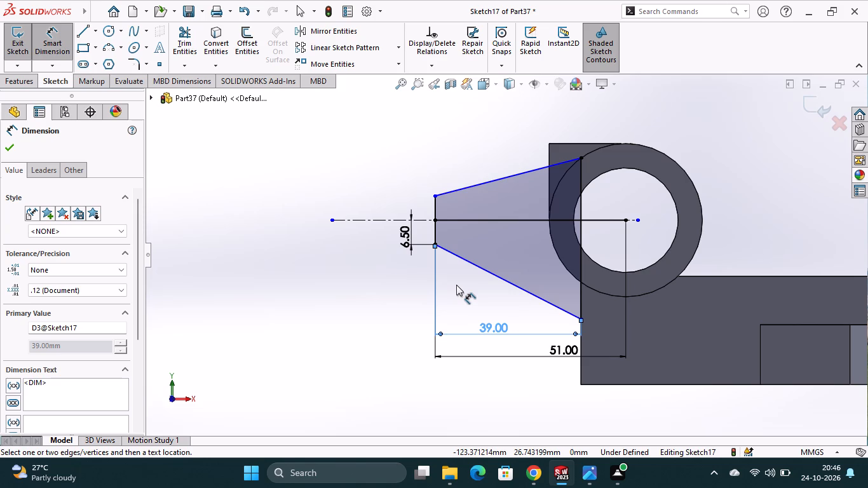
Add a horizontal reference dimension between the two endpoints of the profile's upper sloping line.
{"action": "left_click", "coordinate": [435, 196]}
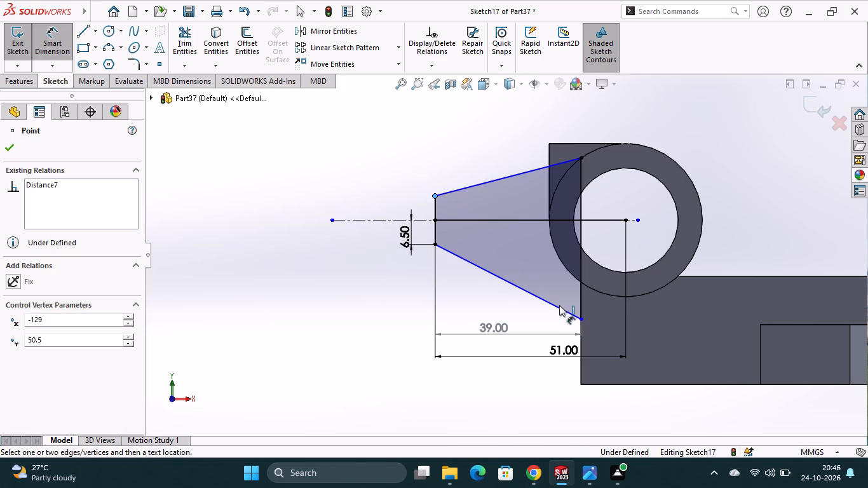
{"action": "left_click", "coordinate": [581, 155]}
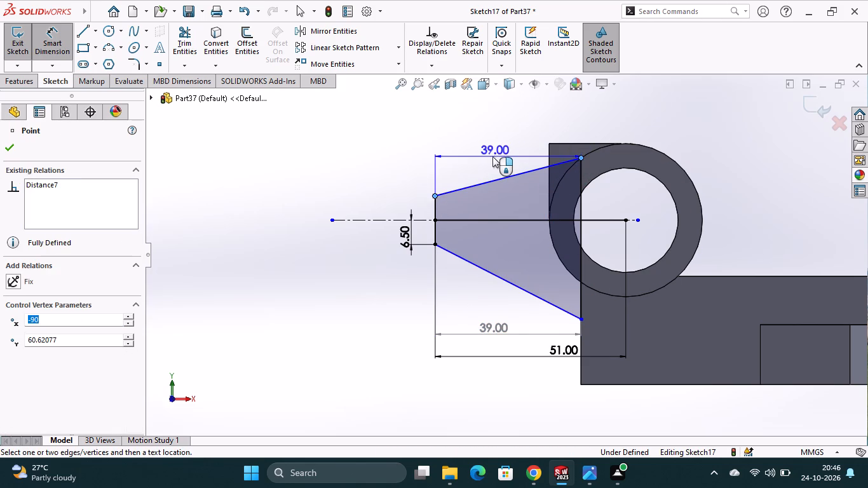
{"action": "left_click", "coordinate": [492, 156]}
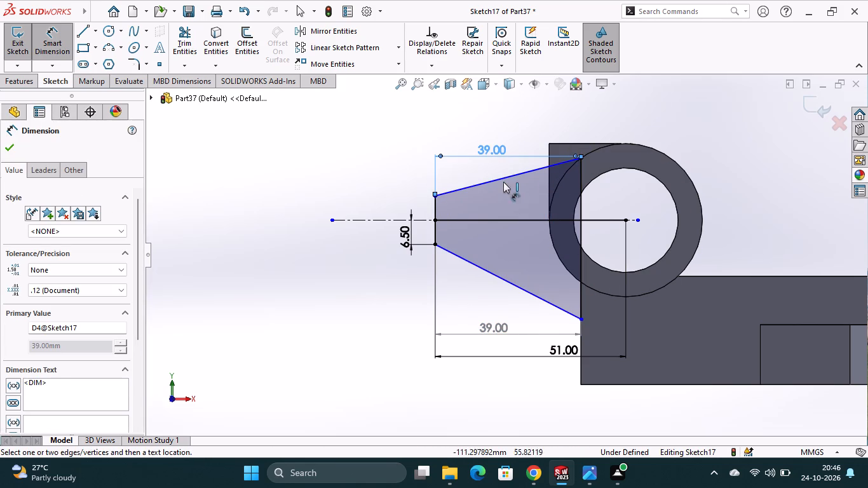
Convert the horizontal line running from the outer end line to the ring's centre into construction geometry.
{"action": "right_click", "coordinate": [502, 219]}
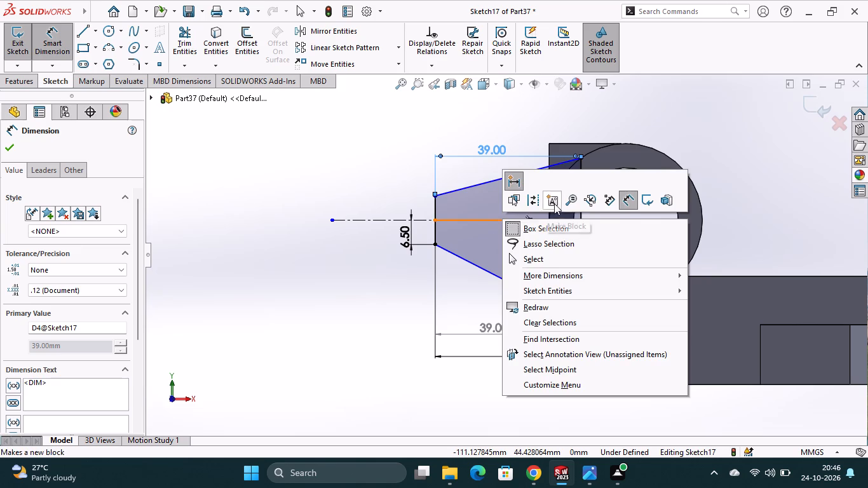
{"action": "left_click", "coordinate": [532, 201]}
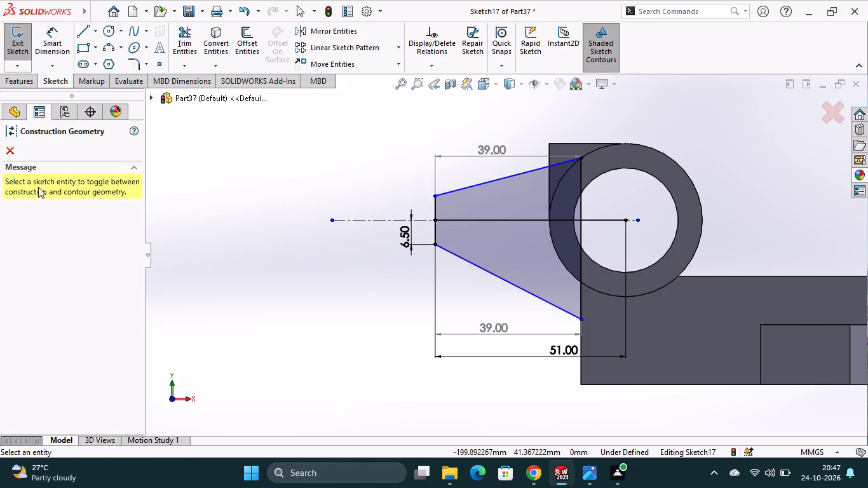
{"action": "left_click", "coordinate": [7, 151]}
{"action": "right_click", "coordinate": [462, 221]}
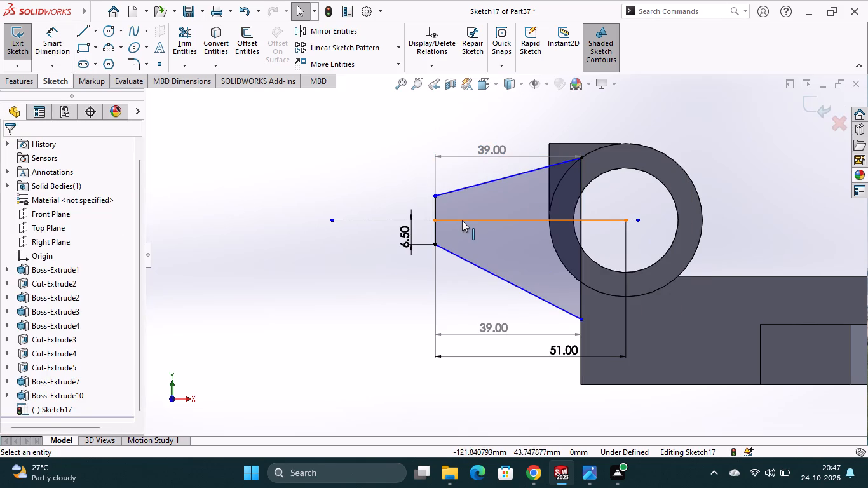
{"action": "left_click", "coordinate": [489, 198]}
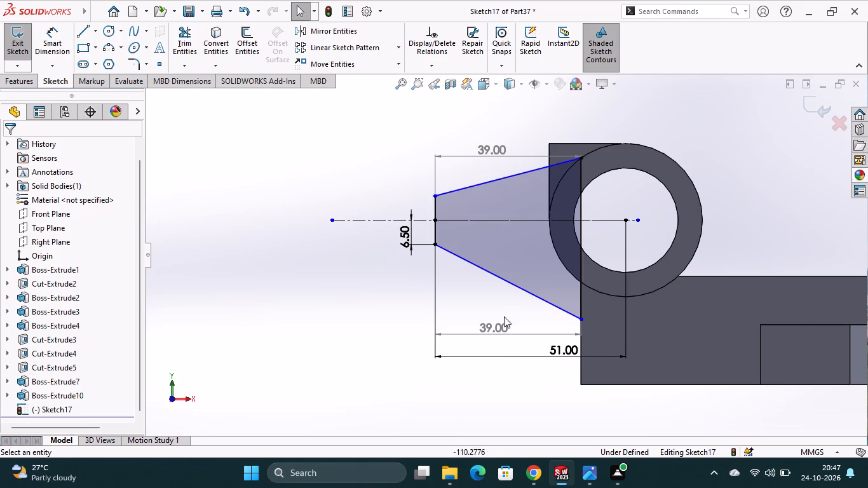
Delete the 51 mm dimension and both 39 mm horizontal reference dimensions from the profile sketch.
{"action": "right_click", "coordinate": [563, 351]}
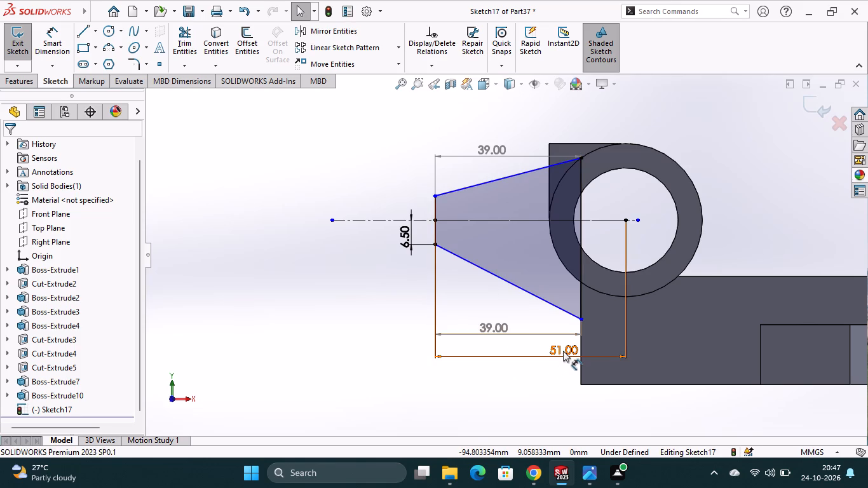
{"action": "left_click", "coordinate": [587, 309]}
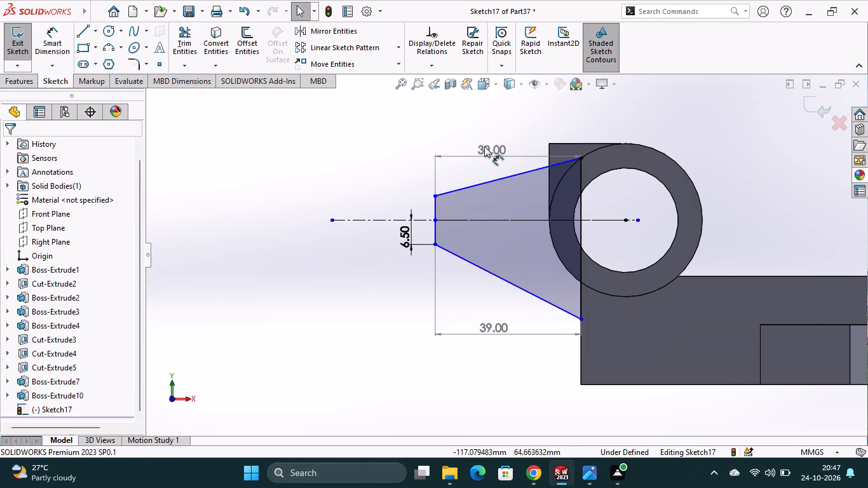
{"action": "right_click", "coordinate": [488, 148]}
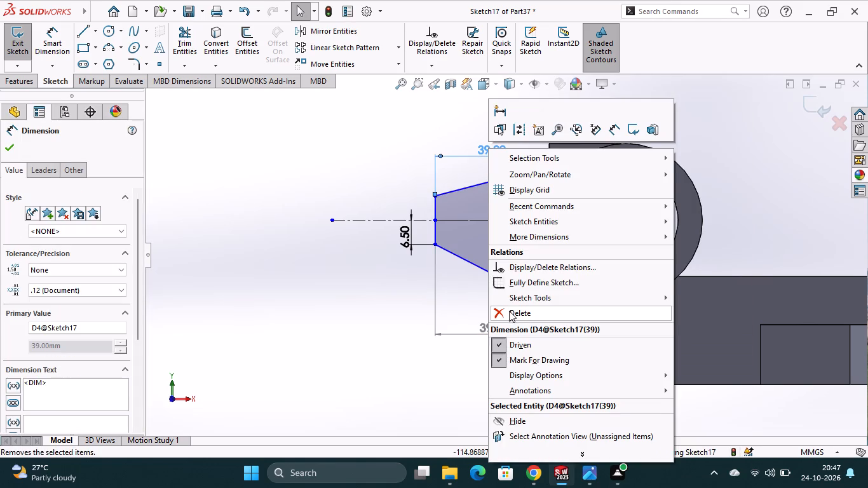
{"action": "left_click", "coordinate": [509, 311]}
{"action": "right_click", "coordinate": [491, 329]}
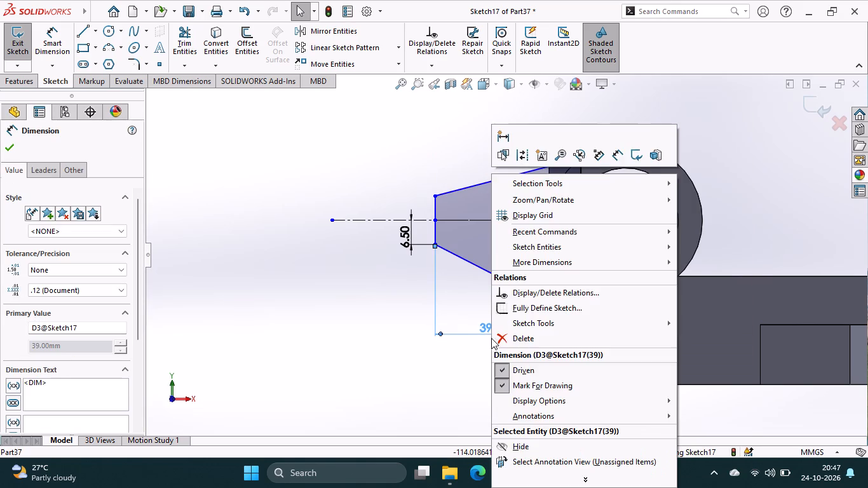
{"action": "left_click", "coordinate": [501, 341]}
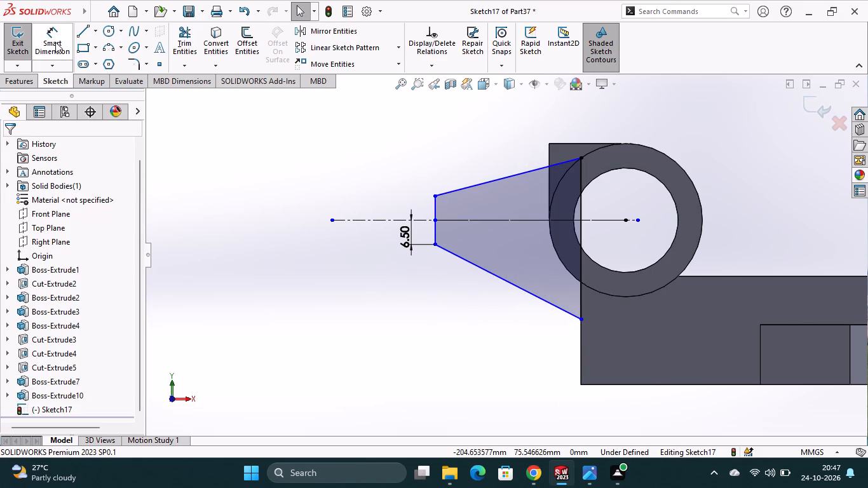
Dimension the angle between the outer end line and the lower sloping line as 104°.
{"action": "left_click", "coordinate": [55, 41]}
{"action": "left_click", "coordinate": [434, 229]}
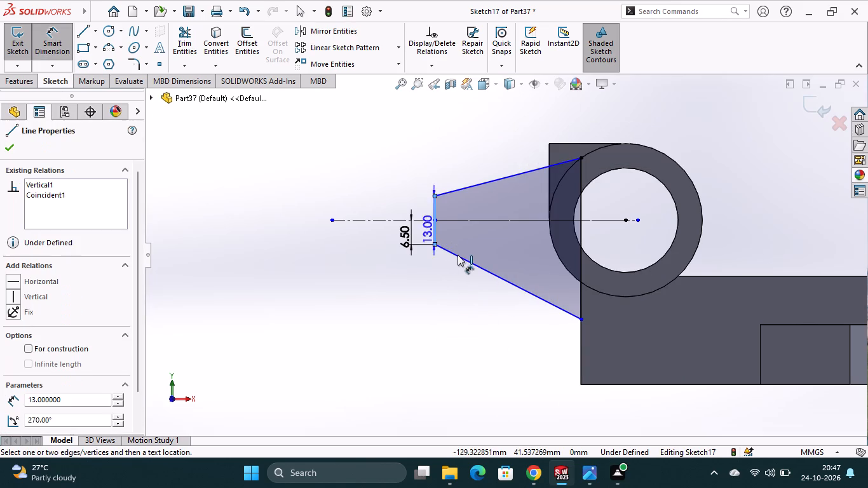
{"action": "left_click", "coordinate": [458, 255]}
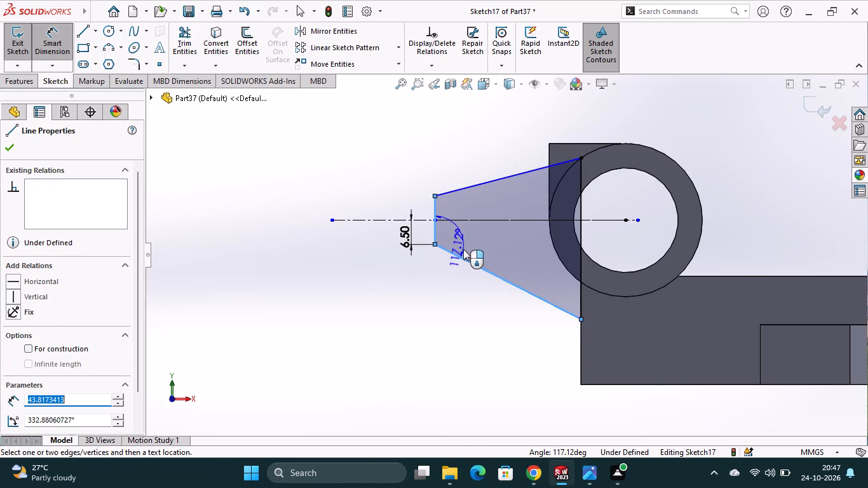
{"action": "left_click", "coordinate": [463, 249]}
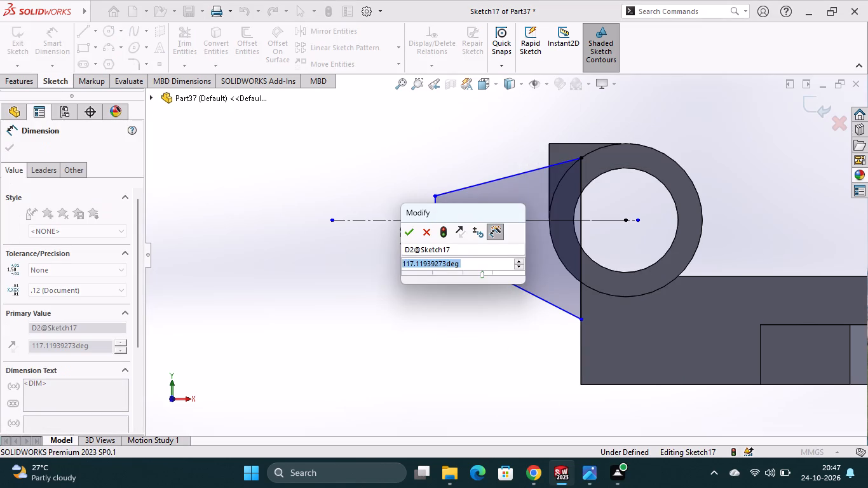
{"action": "key", "text": "1"}
{"action": "type", "text": "04"}
{"action": "key", "text": "Return"}
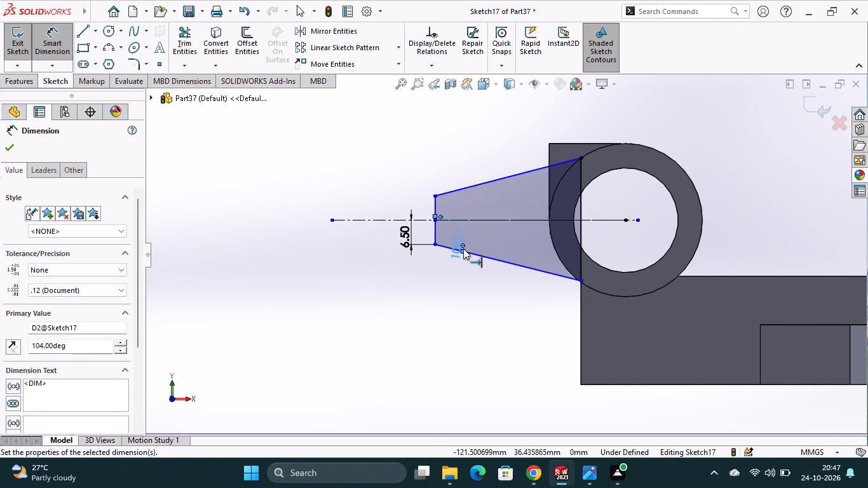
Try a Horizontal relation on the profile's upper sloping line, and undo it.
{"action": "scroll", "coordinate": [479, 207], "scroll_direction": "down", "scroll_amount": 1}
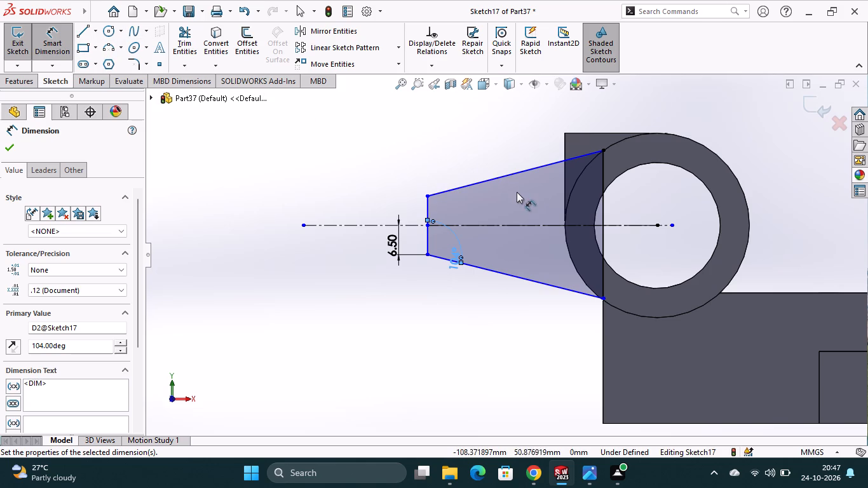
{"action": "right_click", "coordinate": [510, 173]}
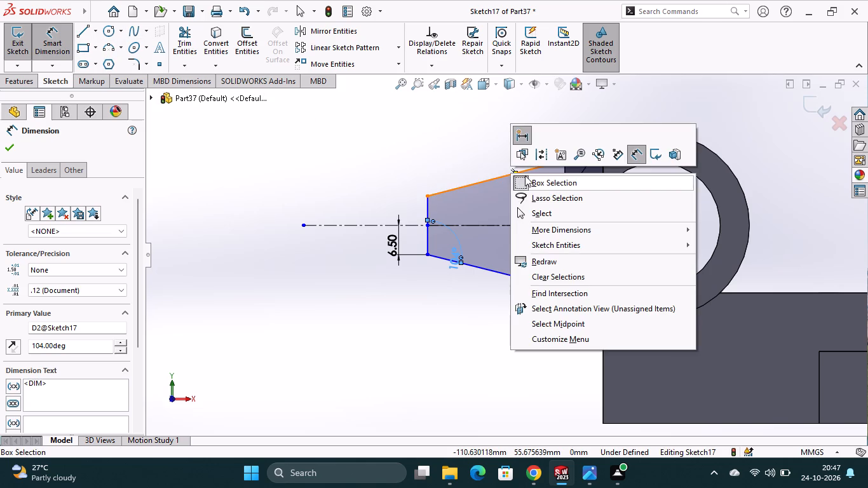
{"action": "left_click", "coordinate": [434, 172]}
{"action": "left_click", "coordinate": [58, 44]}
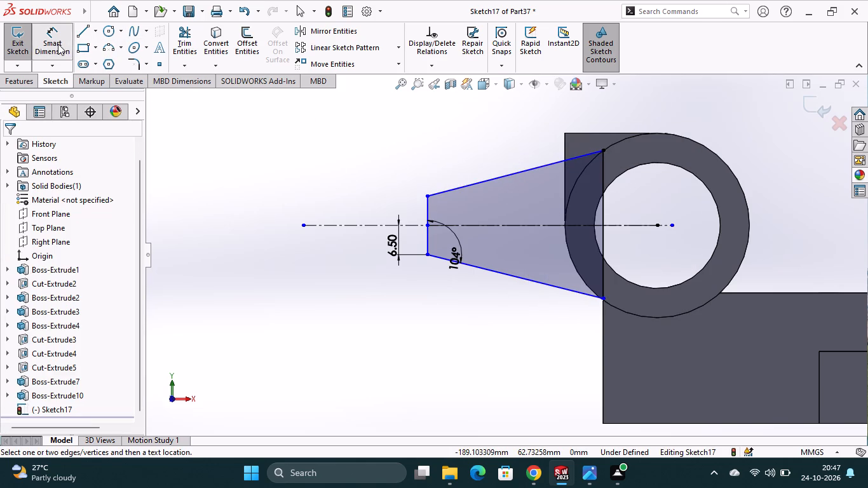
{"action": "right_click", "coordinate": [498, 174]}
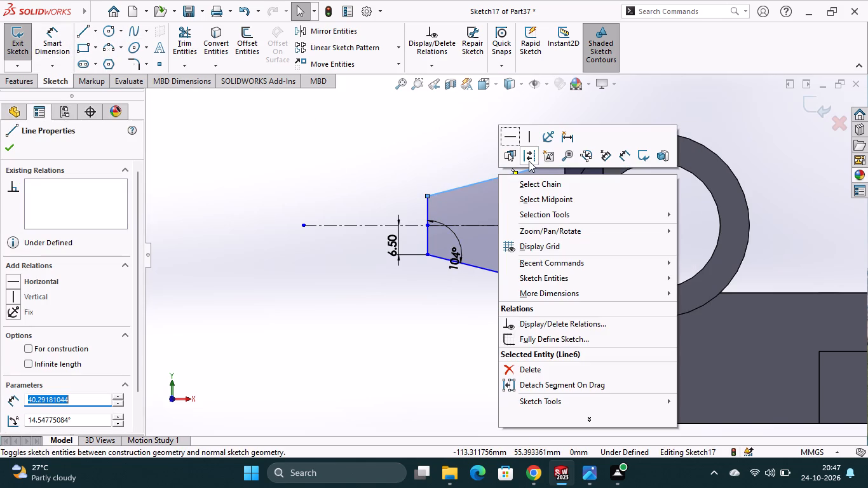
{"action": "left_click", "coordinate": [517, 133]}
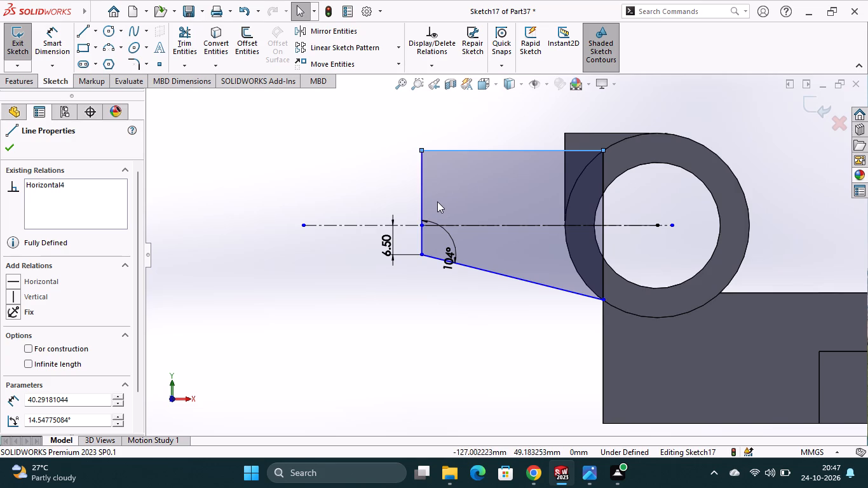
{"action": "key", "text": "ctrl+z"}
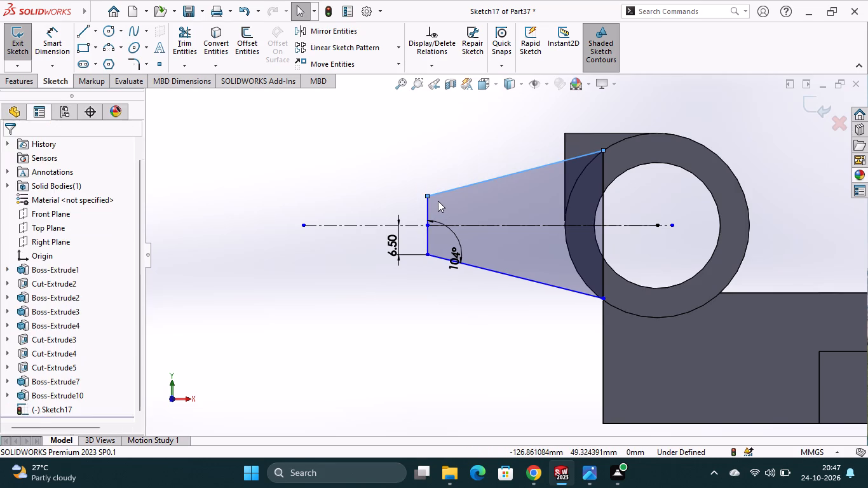
Delete the profile's upper sloping line.
{"action": "left_click", "coordinate": [503, 112]}
{"action": "left_click", "coordinate": [505, 178]}
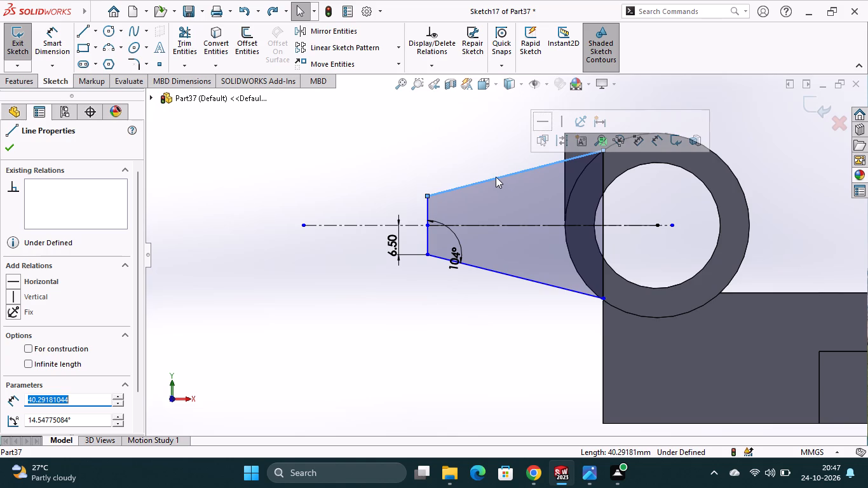
{"action": "right_click", "coordinate": [496, 177]}
{"action": "left_click", "coordinate": [534, 376]}
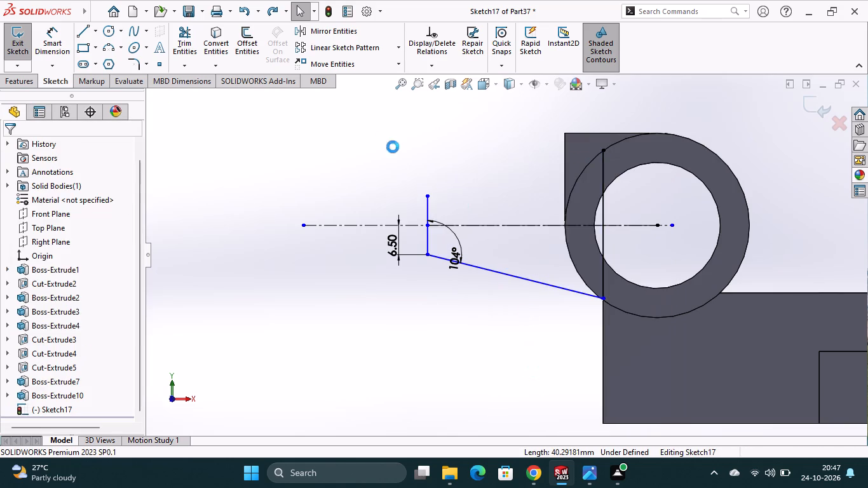
Draw a horizontal line from the outer end line's upper endpoint to the profile's inner vertical line.
{"action": "left_click", "coordinate": [80, 29]}
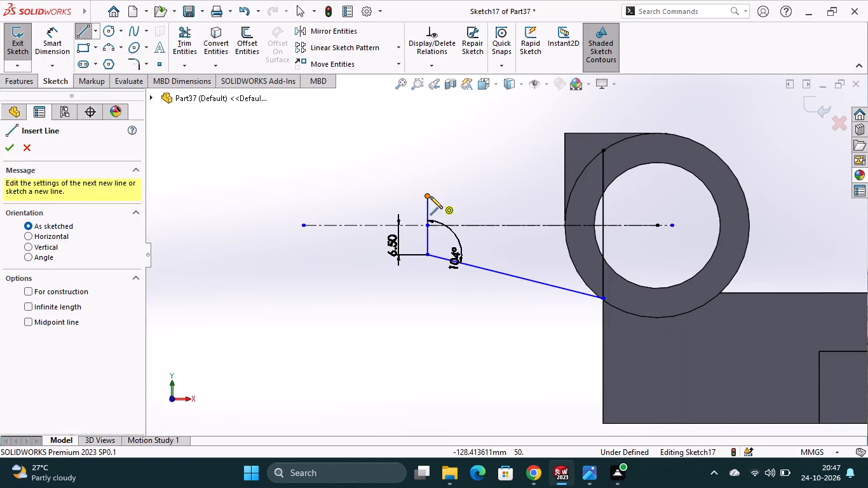
{"action": "left_click", "coordinate": [429, 197]}
{"action": "left_click", "coordinate": [604, 196]}
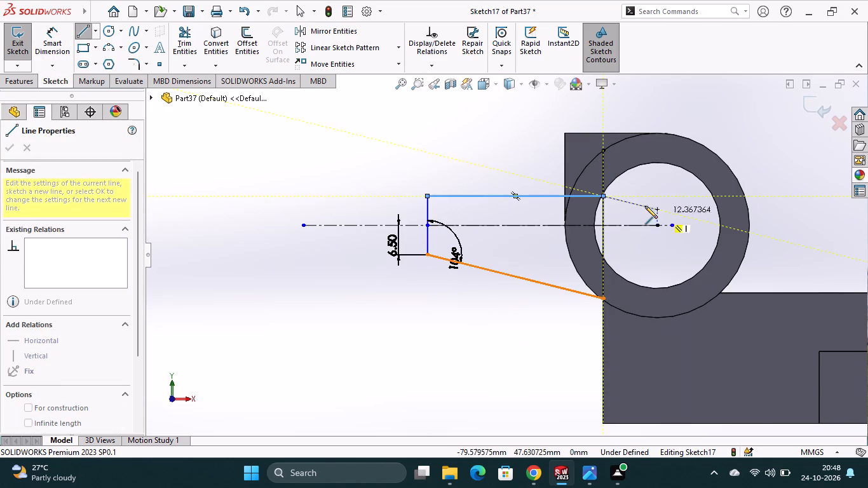
{"action": "key", "text": "Escape"}
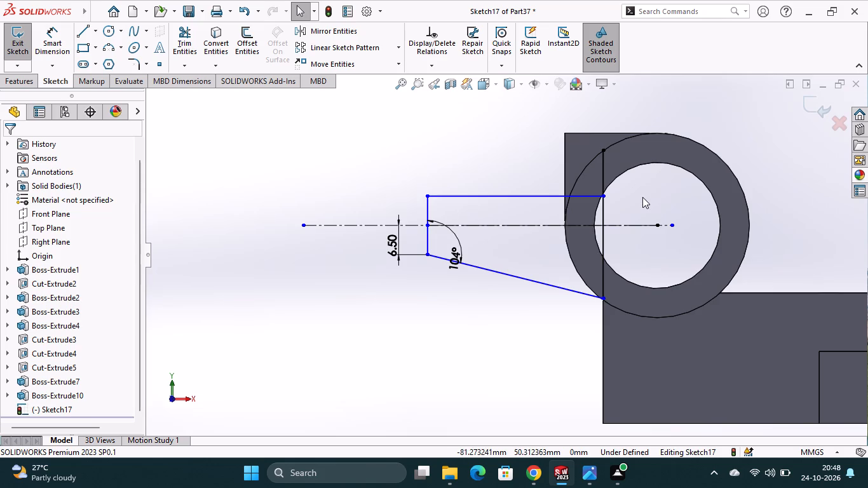
Trim the part of the inner vertical line that projects above the new horizontal line.
{"action": "left_click", "coordinate": [191, 41]}
{"action": "left_click", "coordinate": [602, 175]}
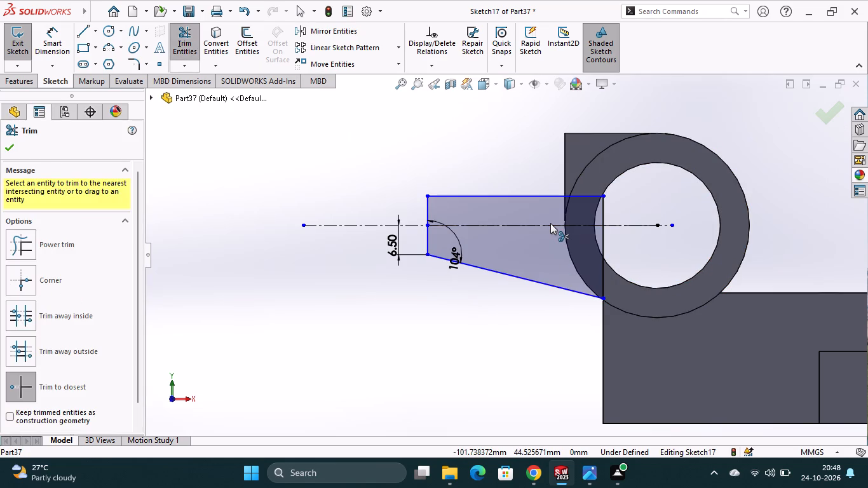
Extrude the profile as a 20 mm blind boss starting at a 7.5 mm offset, with both offset and extrusion reversed back along the ring.
{"action": "left_click", "coordinate": [29, 83]}
{"action": "left_click", "coordinate": [36, 58]}
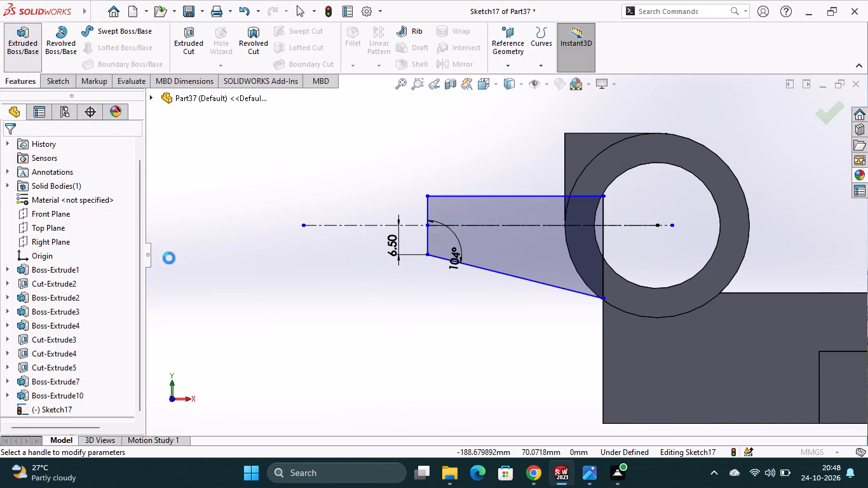
{"action": "left_click", "coordinate": [76, 189]}
{"action": "left_click", "coordinate": [78, 219]}
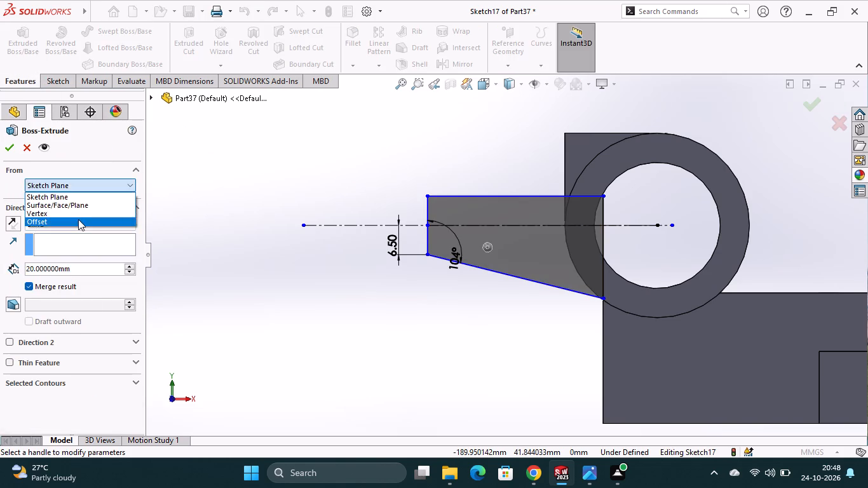
{"action": "left_click_drag", "start_coordinate": [74, 204], "coordinate": [0, 201]}
{"action": "type", "text": "7.5"}
{"action": "key", "text": "Return"}
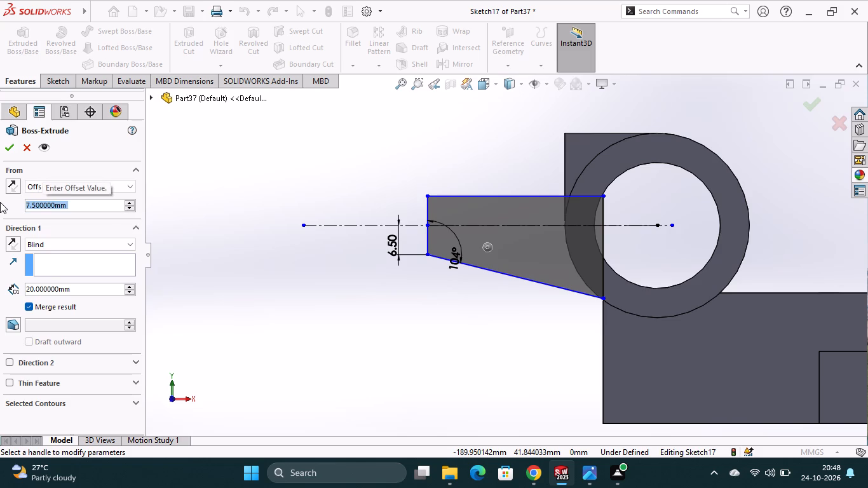
{"action": "middle_click_drag", "start_coordinate": [403, 341], "coordinate": [442, 387]}
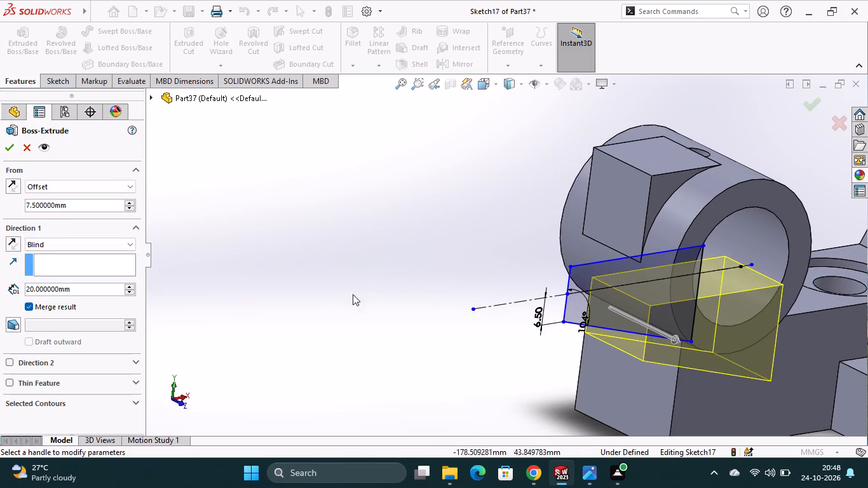
{"action": "left_click", "coordinate": [18, 186]}
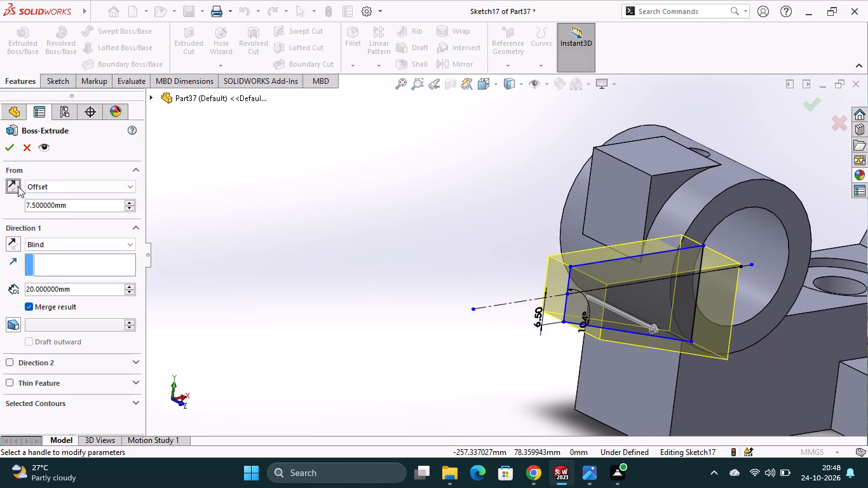
{"action": "left_click", "coordinate": [13, 243]}
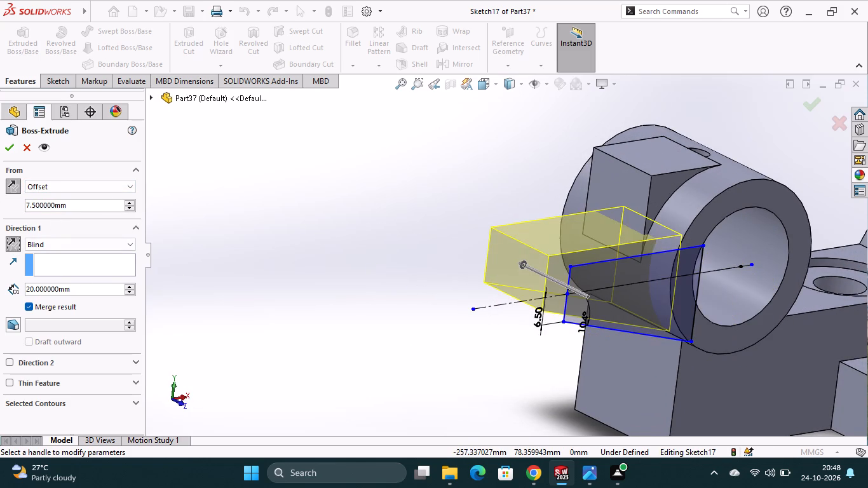
{"action": "left_click", "coordinate": [13, 148]}
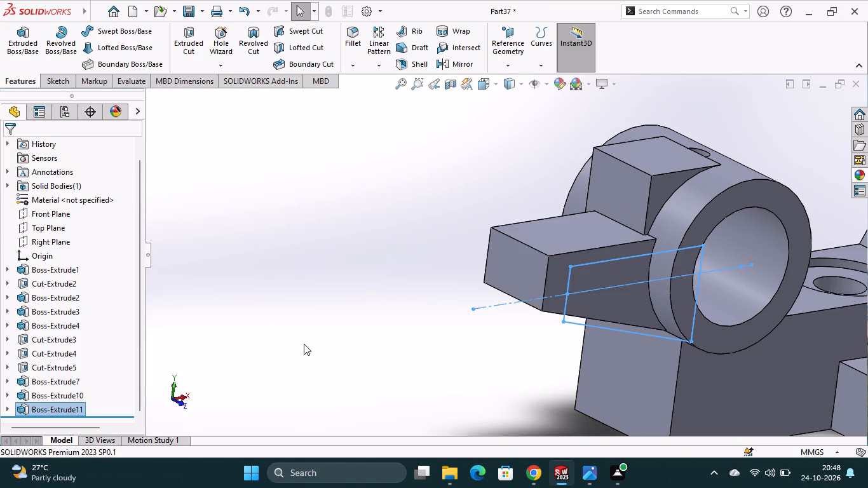
Undo the last boss extrusion of the tapered profile, returning to its sketch.
{"action": "left_click", "coordinate": [305, 341]}
{"action": "scroll", "coordinate": [555, 395], "scroll_direction": "up", "scroll_amount": 3}
{"action": "middle_click_drag", "start_coordinate": [558, 367], "coordinate": [541, 370]}
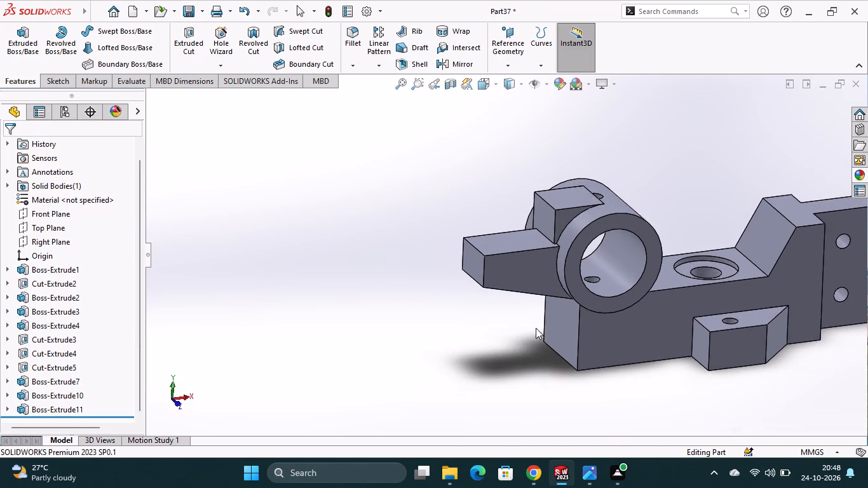
{"action": "scroll", "coordinate": [536, 328], "scroll_direction": "down", "scroll_amount": 2}
{"action": "middle_click_drag", "start_coordinate": [536, 337], "coordinate": [577, 385]}
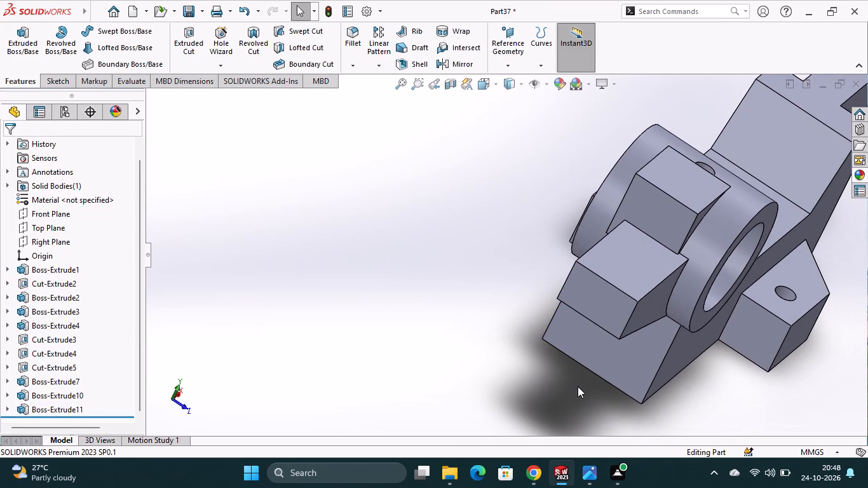
{"action": "middle_click_drag", "start_coordinate": [578, 386], "coordinate": [559, 362]}
{"action": "key", "text": "ctrl+z"}
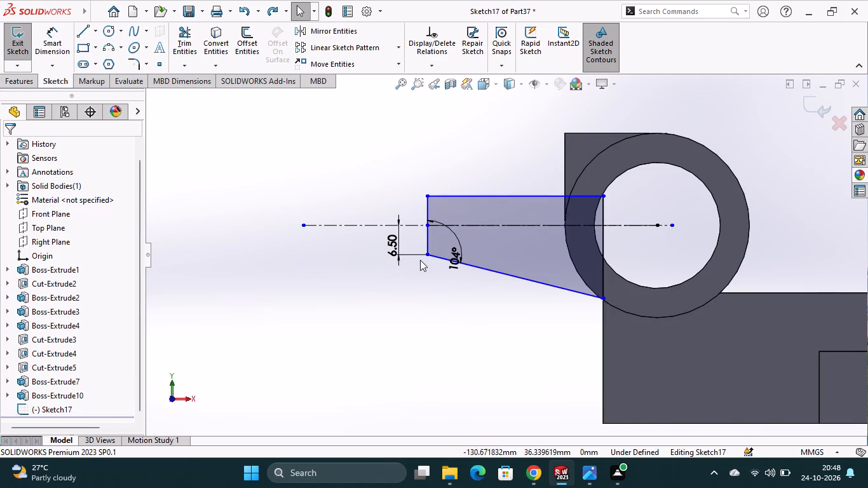
Set up a 20 mm blind boss extrusion of the profile from a 7.5 mm start offset, with offset and extrusion directions both reversed.
{"action": "left_click", "coordinate": [13, 79]}
{"action": "left_click", "coordinate": [17, 53]}
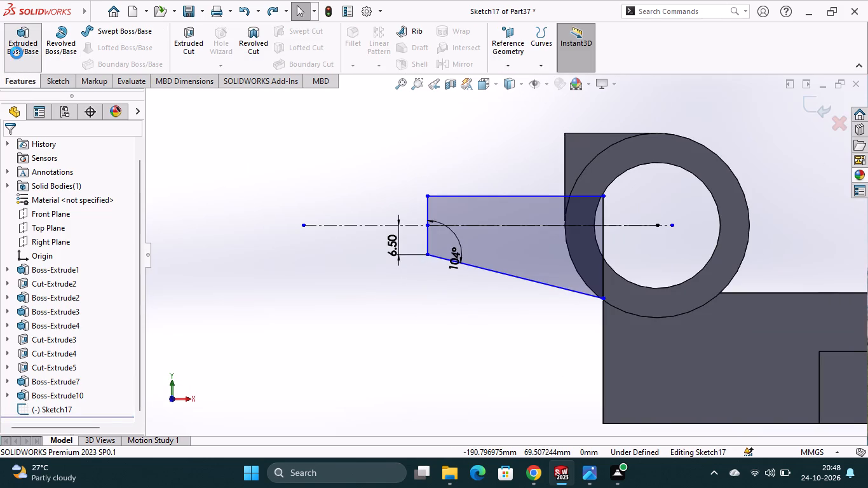
{"action": "middle_click_drag", "start_coordinate": [476, 349], "coordinate": [476, 349]}
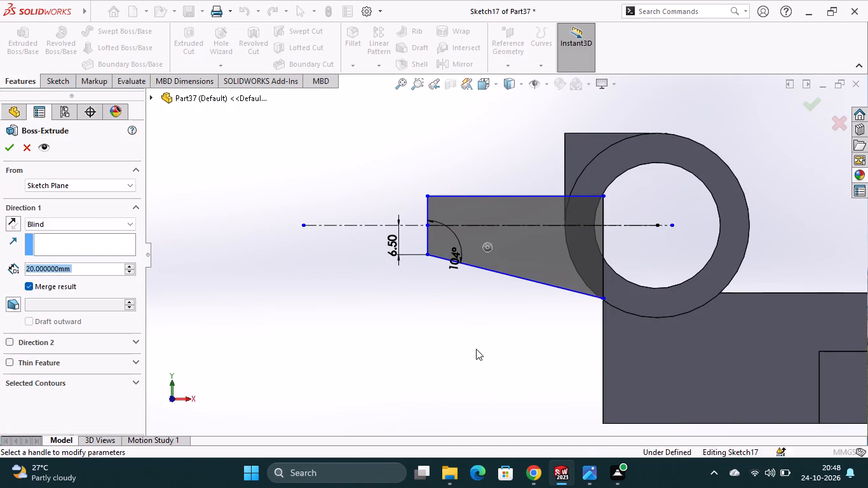
{"action": "middle_click_drag", "start_coordinate": [476, 349], "coordinate": [543, 396]}
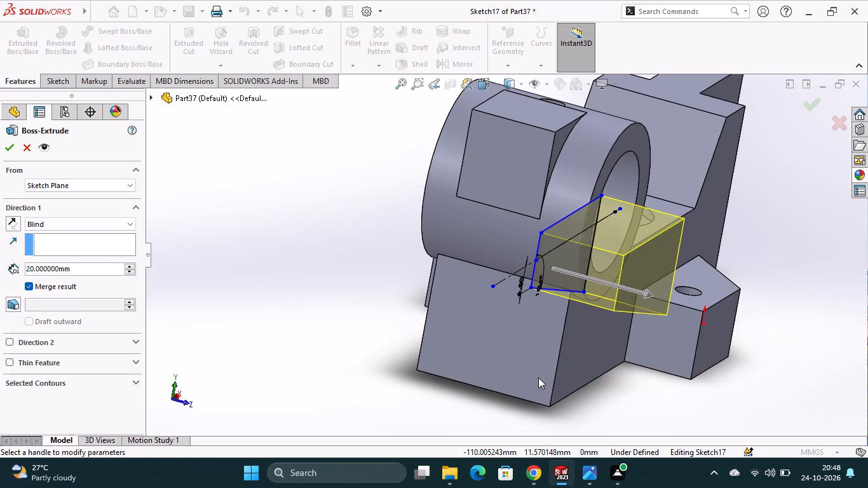
{"action": "left_click", "coordinate": [69, 189]}
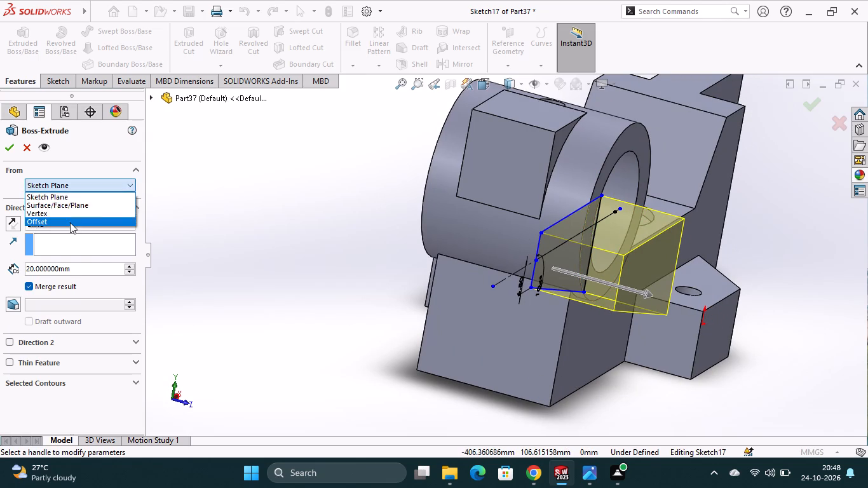
{"action": "left_click", "coordinate": [70, 222]}
{"action": "left_click_drag", "start_coordinate": [81, 205], "coordinate": [17, 209]}
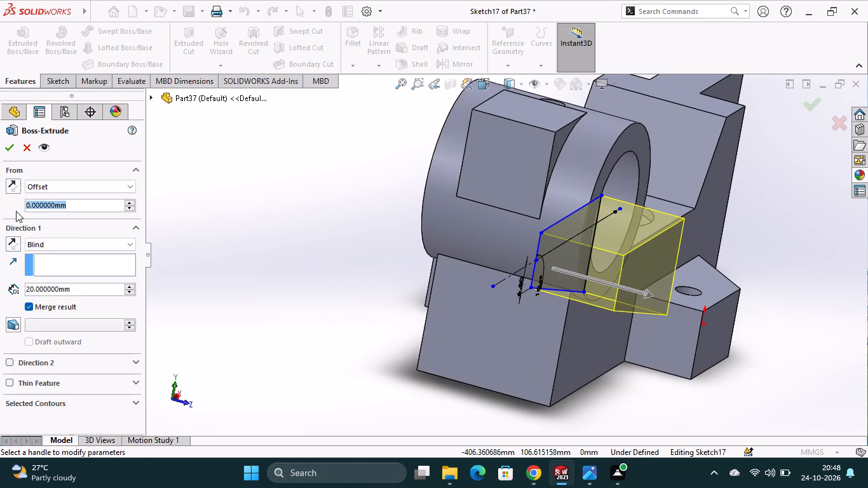
{"action": "type", "text": "7,"}
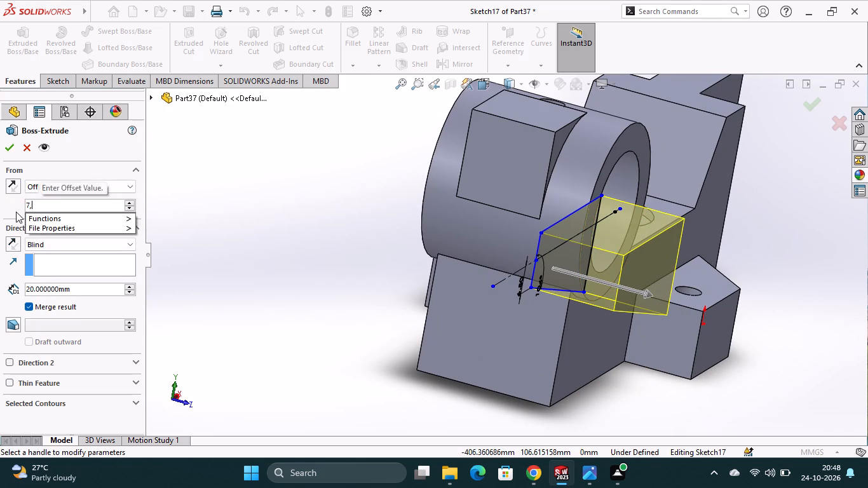
{"action": "key", "text": "BackSpace"}
{"action": "type", "text": ".5"}
{"action": "key", "text": "Return"}
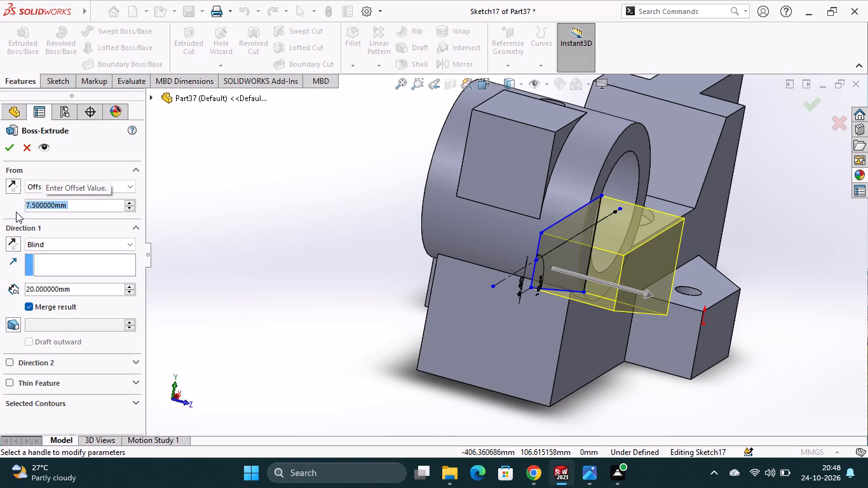
{"action": "left_click", "coordinate": [17, 189]}
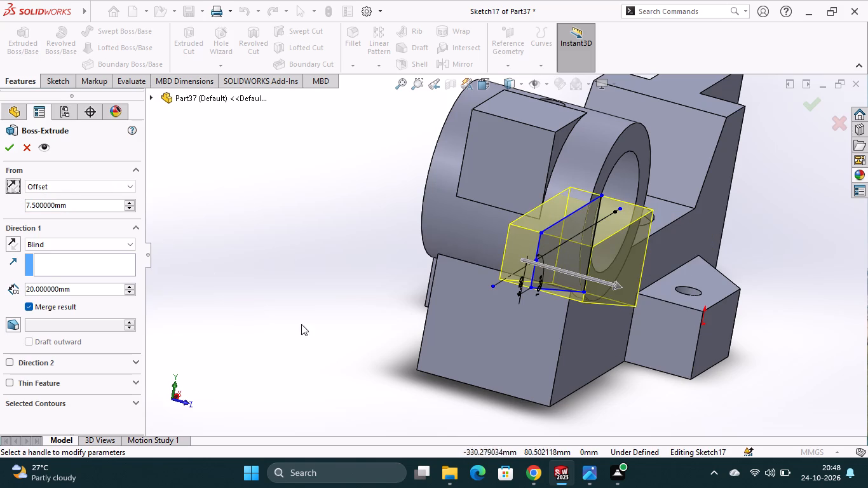
{"action": "left_click", "coordinate": [15, 248]}
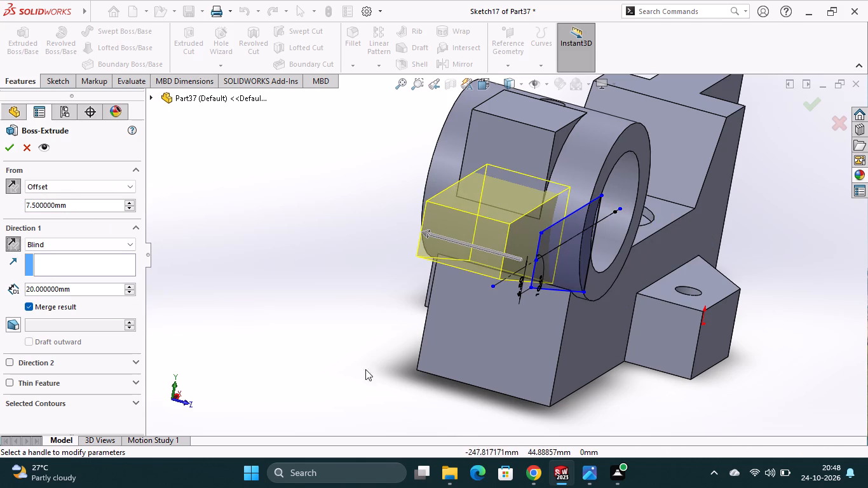
{"action": "middle_click_drag", "start_coordinate": [416, 358], "coordinate": [435, 370]}
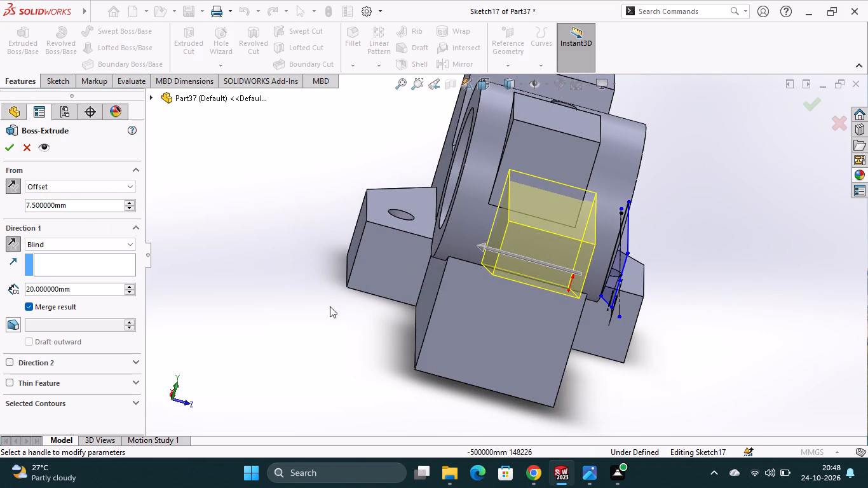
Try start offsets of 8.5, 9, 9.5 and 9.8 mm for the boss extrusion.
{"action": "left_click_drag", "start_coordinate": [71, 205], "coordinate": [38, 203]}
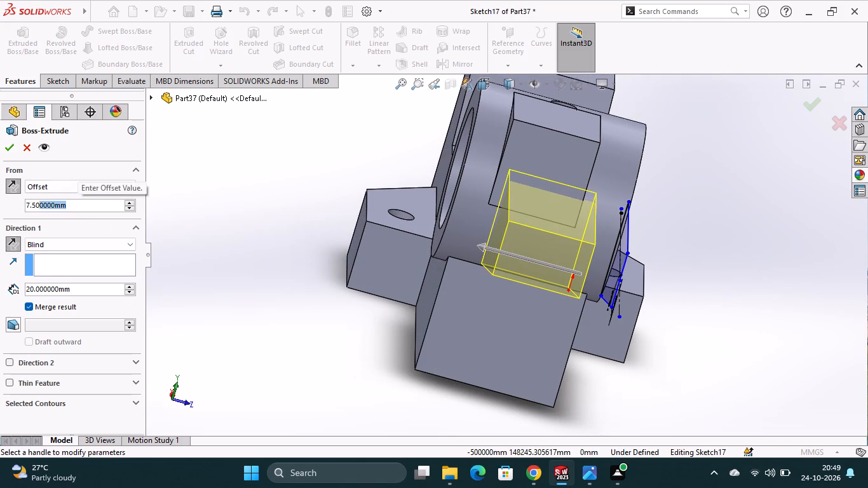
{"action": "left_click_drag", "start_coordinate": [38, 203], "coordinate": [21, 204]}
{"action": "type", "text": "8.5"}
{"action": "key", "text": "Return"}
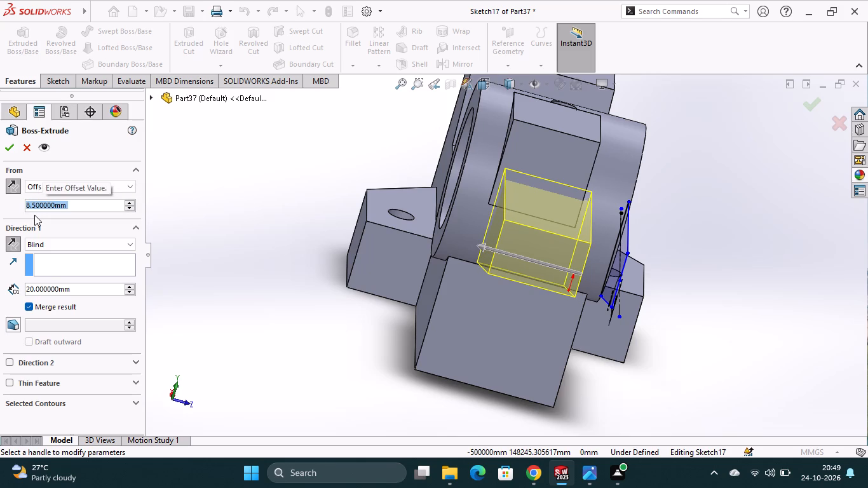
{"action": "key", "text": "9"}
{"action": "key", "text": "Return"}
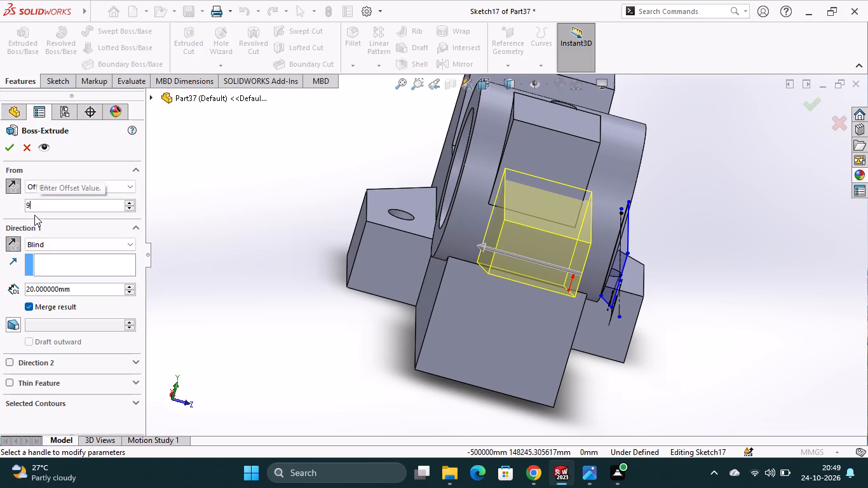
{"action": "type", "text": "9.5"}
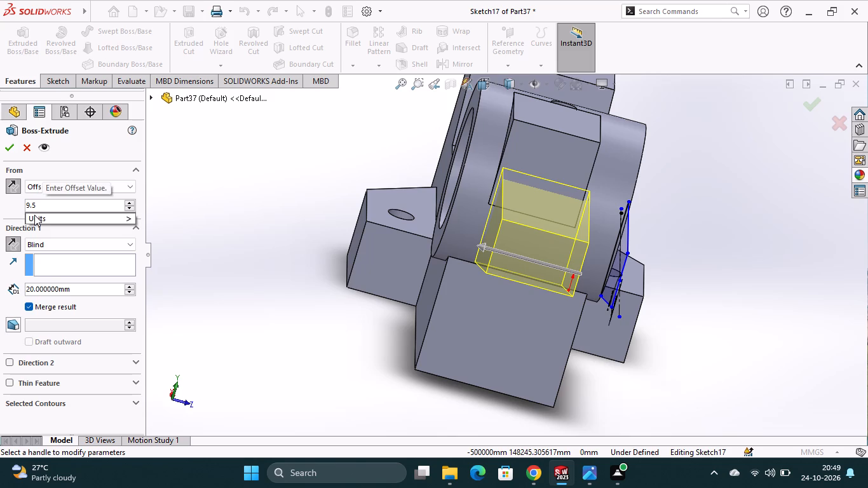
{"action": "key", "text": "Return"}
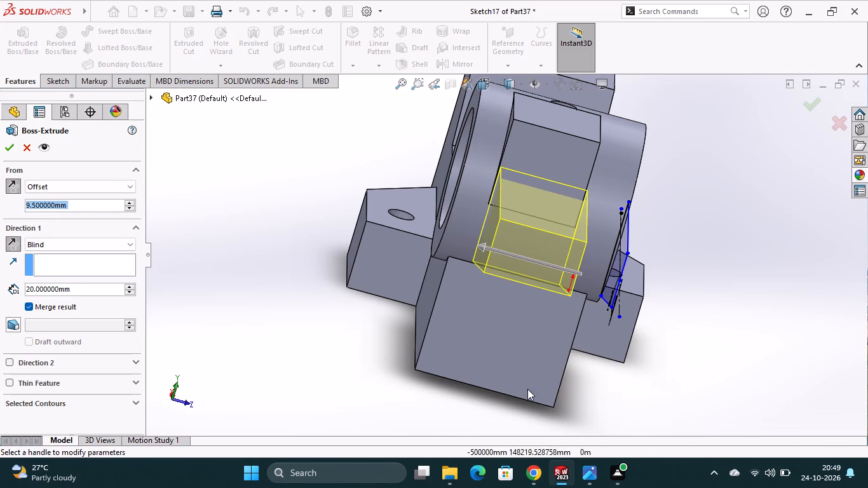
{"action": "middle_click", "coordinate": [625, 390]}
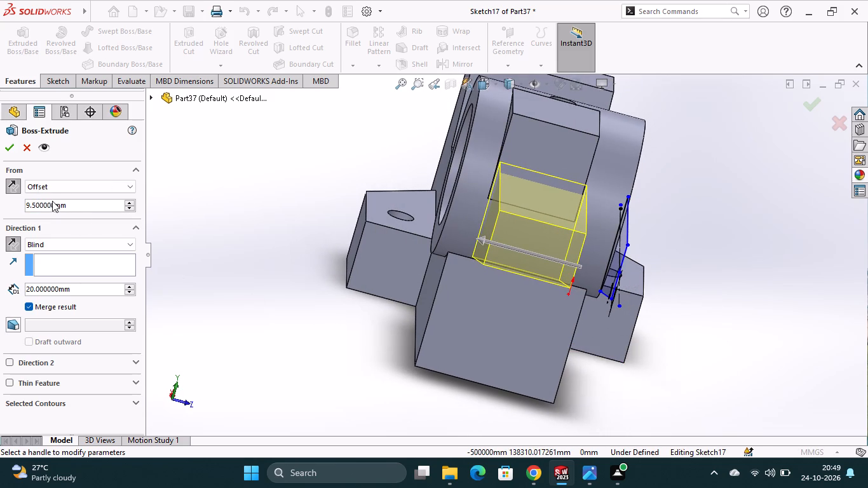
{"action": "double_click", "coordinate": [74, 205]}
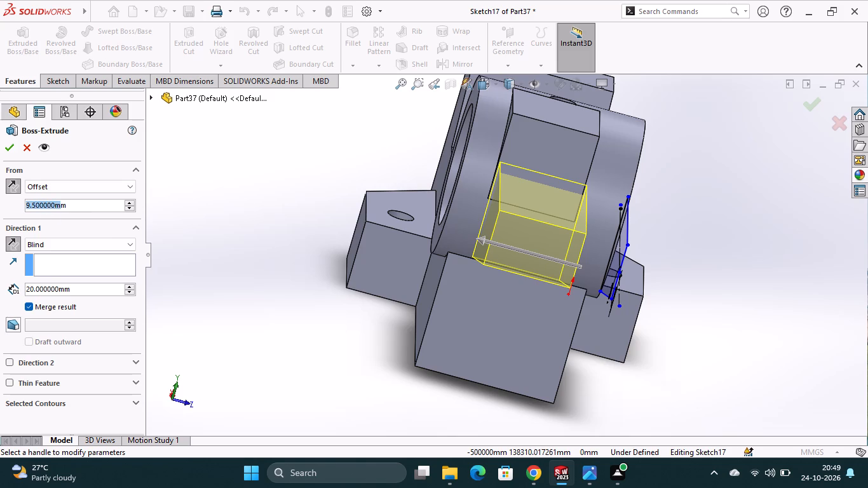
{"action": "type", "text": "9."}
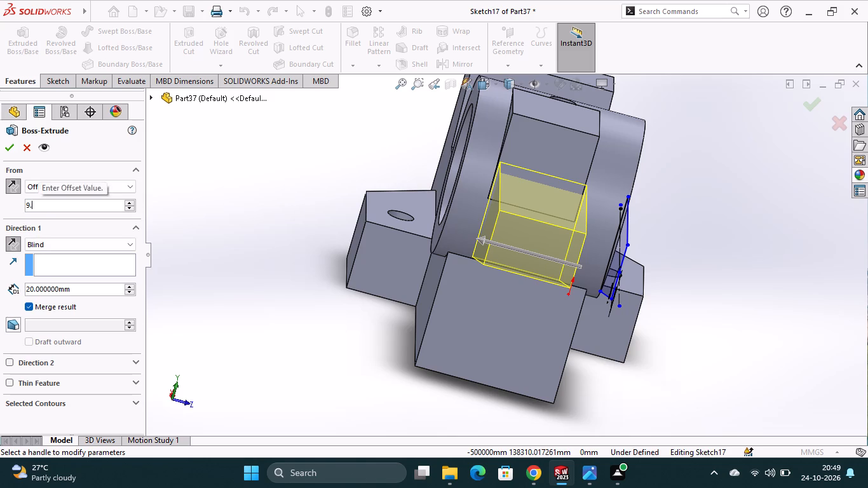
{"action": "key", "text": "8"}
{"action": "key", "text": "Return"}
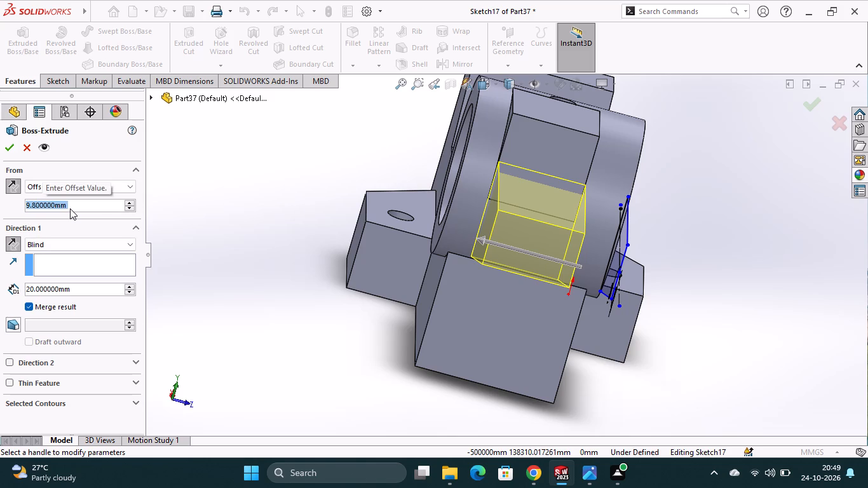
Examine the previewed boss from the front and at several angles against the ring and its upper block.
{"action": "middle_click_drag", "start_coordinate": [651, 383], "coordinate": [642, 377]}
{"action": "scroll", "coordinate": [651, 382], "scroll_direction": "down", "scroll_amount": 1}
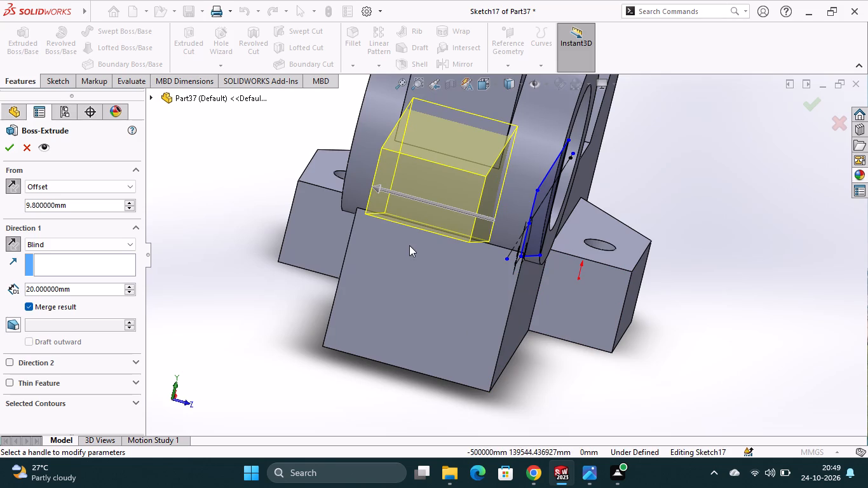
{"action": "middle_click_drag", "start_coordinate": [458, 289], "coordinate": [473, 299]}
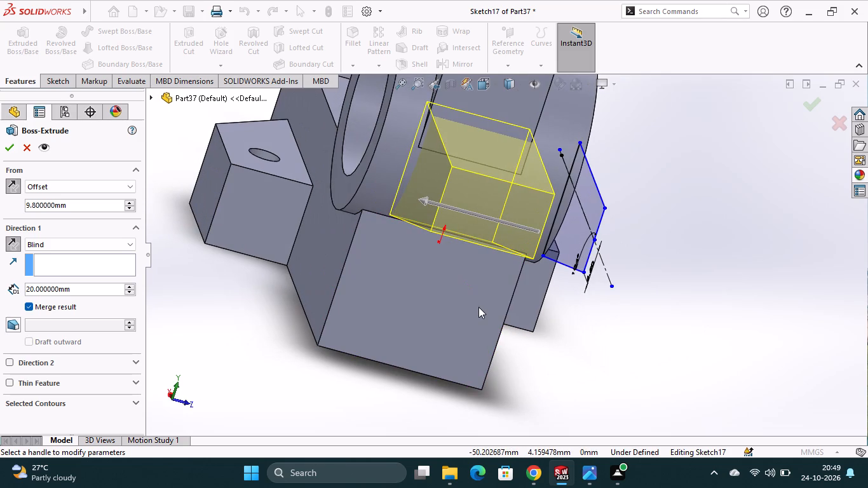
{"action": "scroll", "coordinate": [478, 254], "scroll_direction": "up", "scroll_amount": 2}
{"action": "left_click", "coordinate": [497, 84]}
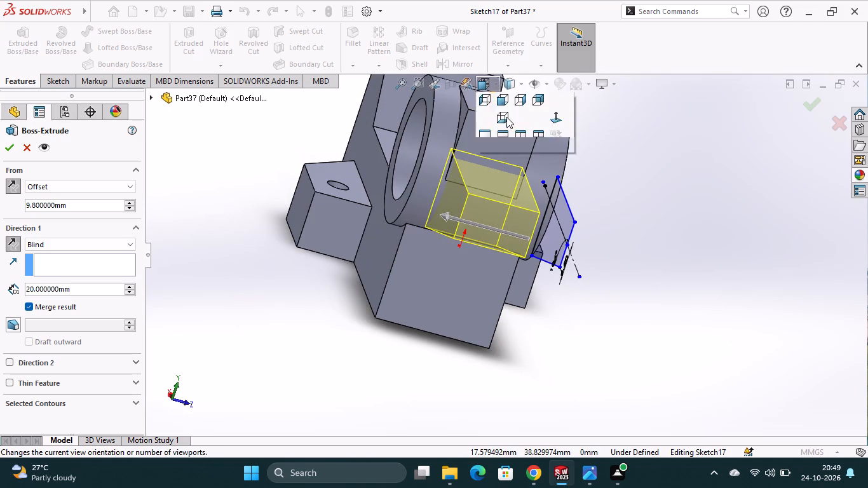
{"action": "left_click", "coordinate": [508, 138]}
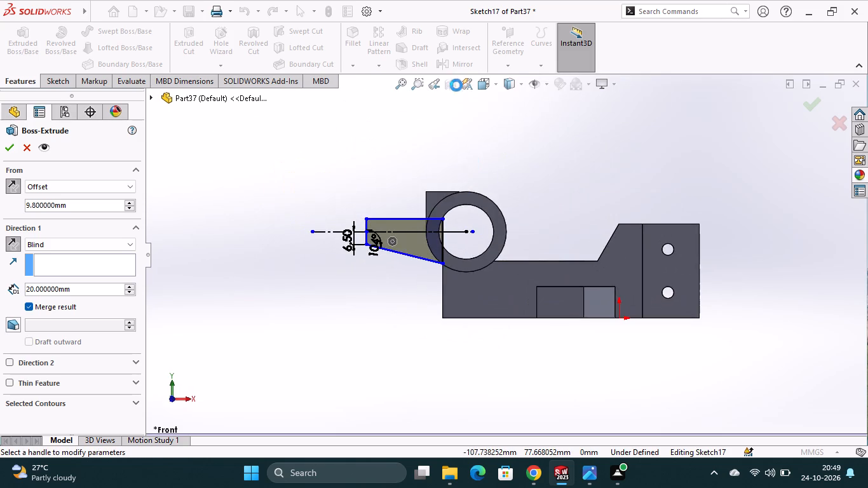
{"action": "left_click", "coordinate": [498, 86]}
{"action": "left_click", "coordinate": [553, 159]}
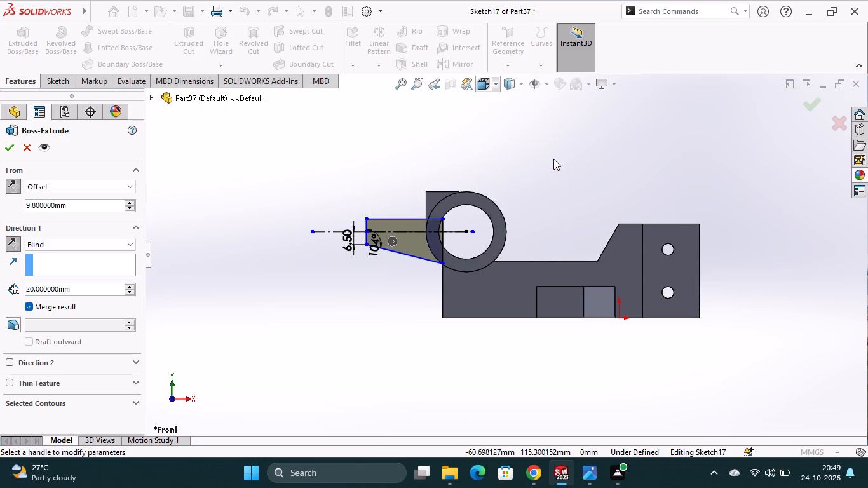
{"action": "middle_click_drag", "start_coordinate": [339, 329], "coordinate": [414, 378]}
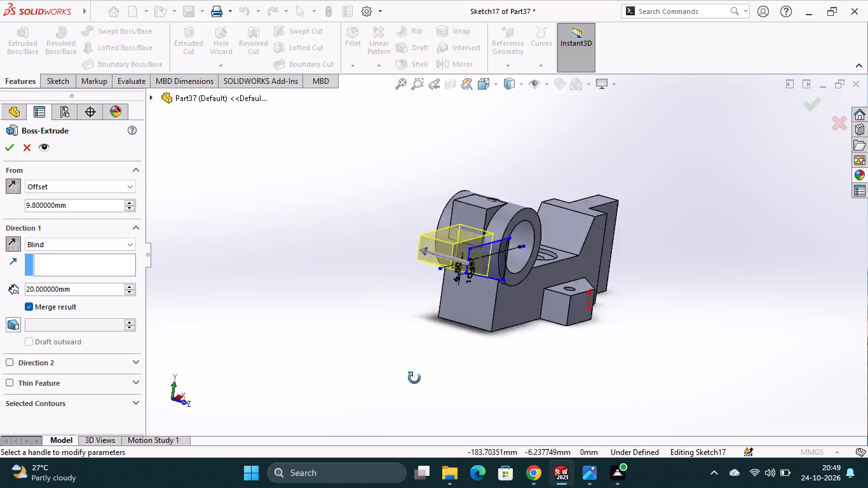
{"action": "middle_click_drag", "start_coordinate": [414, 378], "coordinate": [431, 388]}
{"action": "scroll", "coordinate": [598, 220], "scroll_direction": "down", "scroll_amount": 6}
{"action": "scroll", "coordinate": [341, 300], "scroll_direction": "up", "scroll_amount": 3}
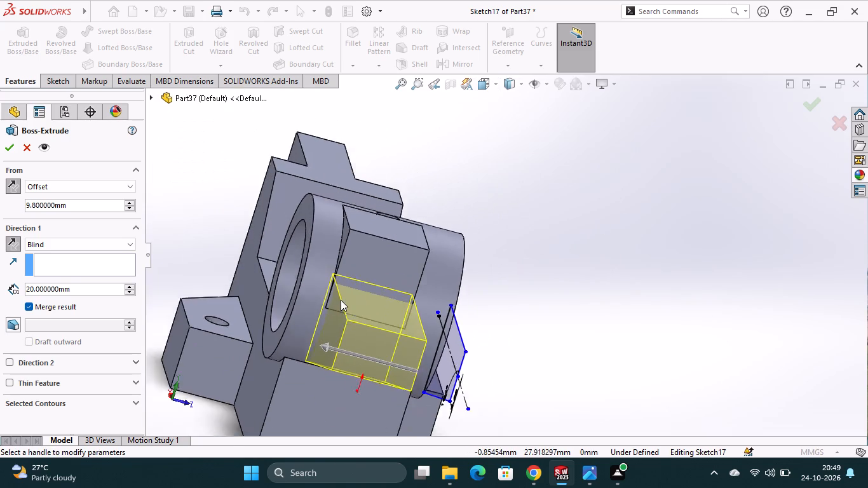
{"action": "middle_click_drag", "start_coordinate": [508, 339], "coordinate": [504, 325]}
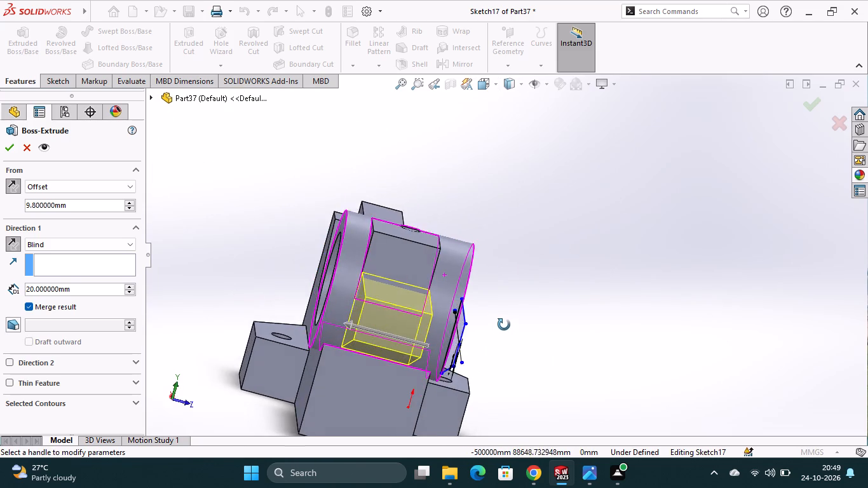
{"action": "middle_click_drag", "start_coordinate": [504, 325], "coordinate": [496, 323]}
{"action": "middle_click", "coordinate": [496, 323]}
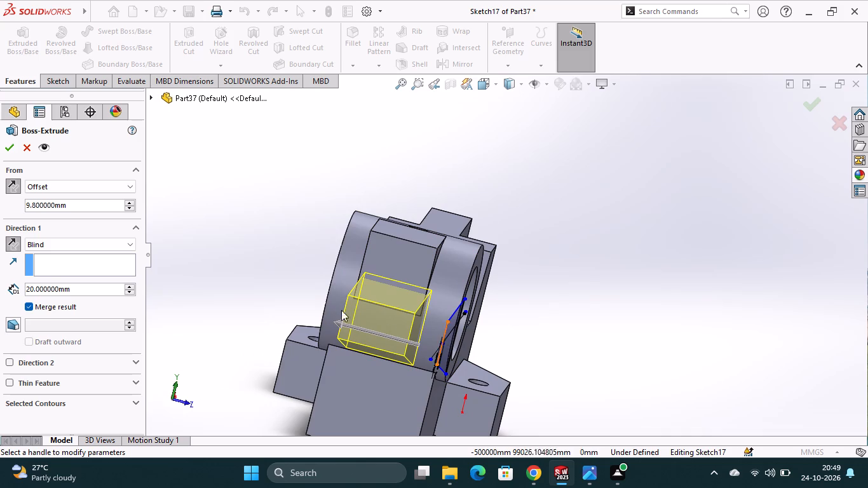
Set the boss extrusion's start offset to 10 mm, and then increase it to 11 mm.
{"action": "left_click", "coordinate": [92, 203]}
{"action": "left_click_drag", "start_coordinate": [92, 203], "coordinate": [58, 205]}
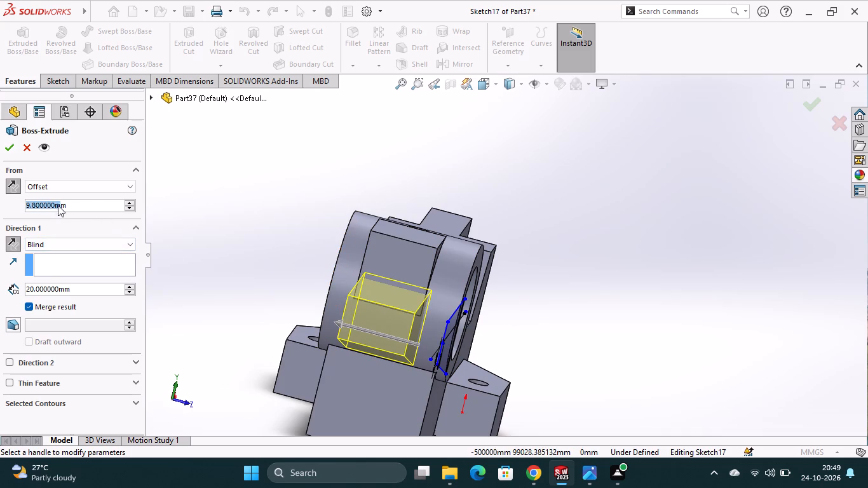
{"action": "left_click_drag", "start_coordinate": [58, 205], "coordinate": [75, 209]}
{"action": "type", "text": "10"}
{"action": "key", "text": "Return"}
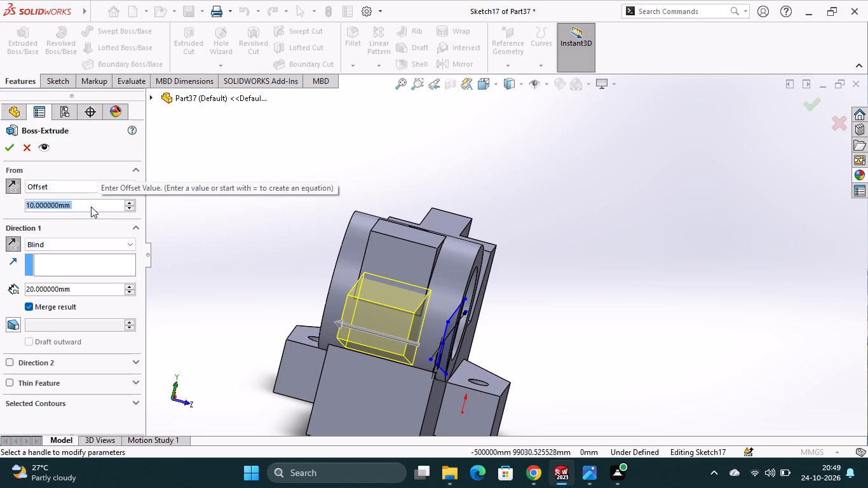
{"action": "type", "text": "11"}
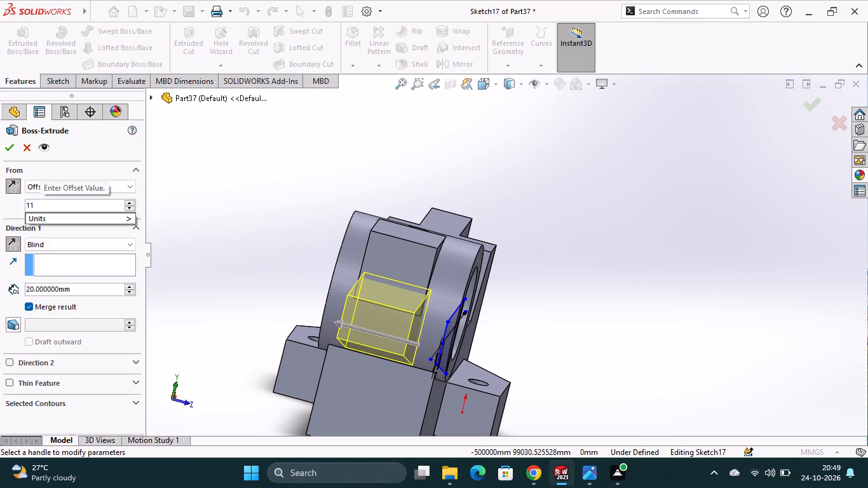
{"action": "key", "text": "Return"}
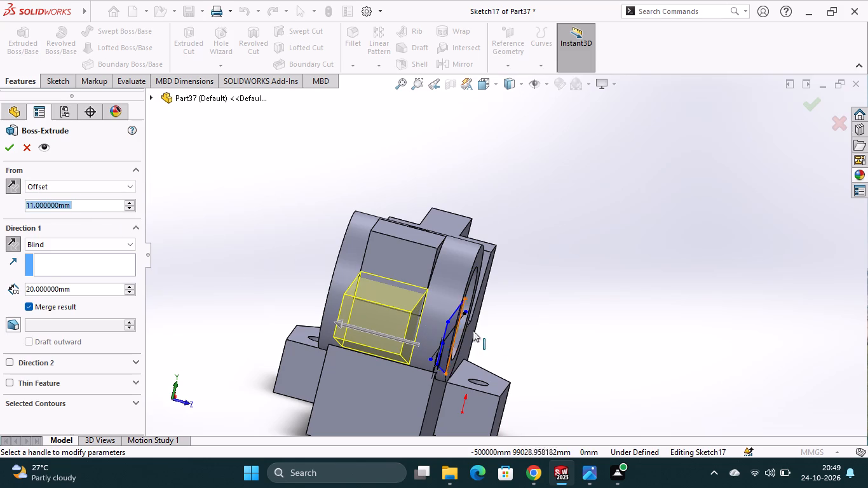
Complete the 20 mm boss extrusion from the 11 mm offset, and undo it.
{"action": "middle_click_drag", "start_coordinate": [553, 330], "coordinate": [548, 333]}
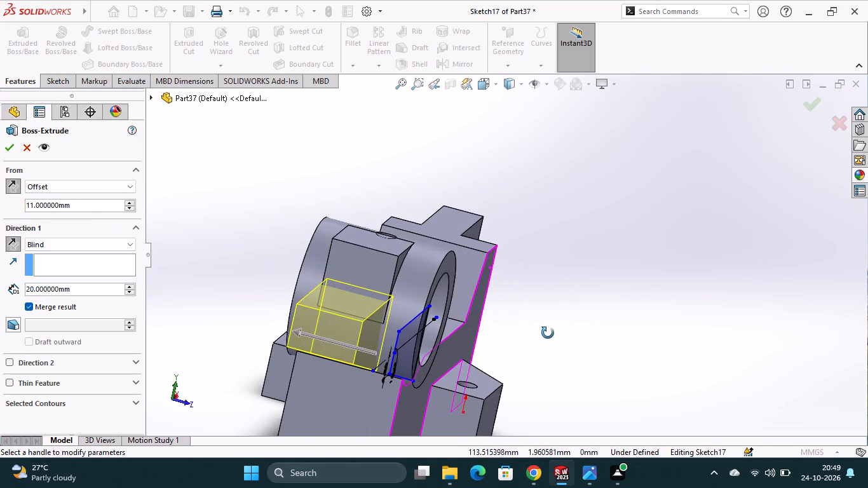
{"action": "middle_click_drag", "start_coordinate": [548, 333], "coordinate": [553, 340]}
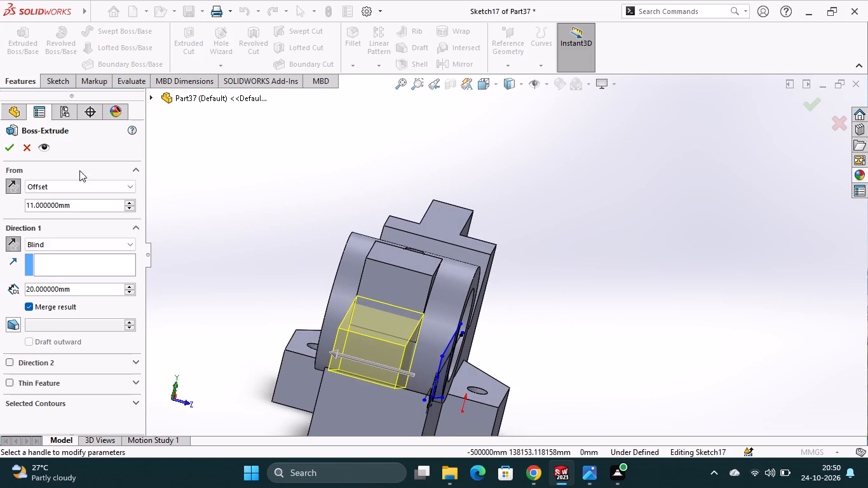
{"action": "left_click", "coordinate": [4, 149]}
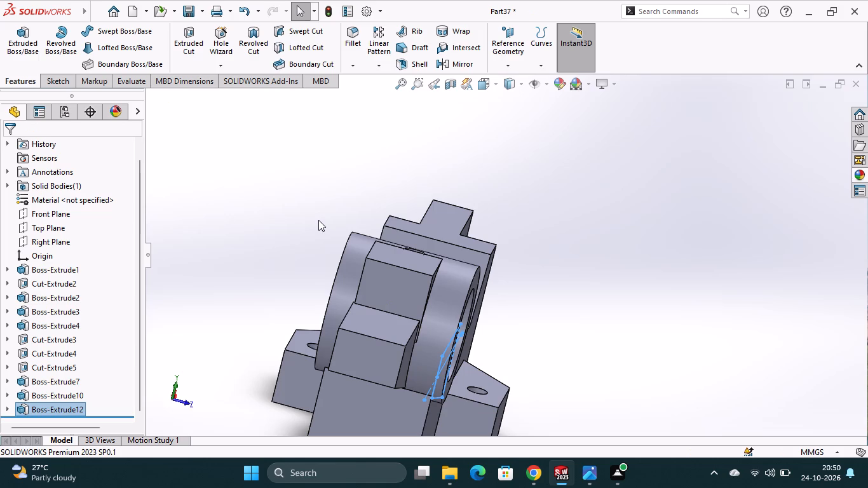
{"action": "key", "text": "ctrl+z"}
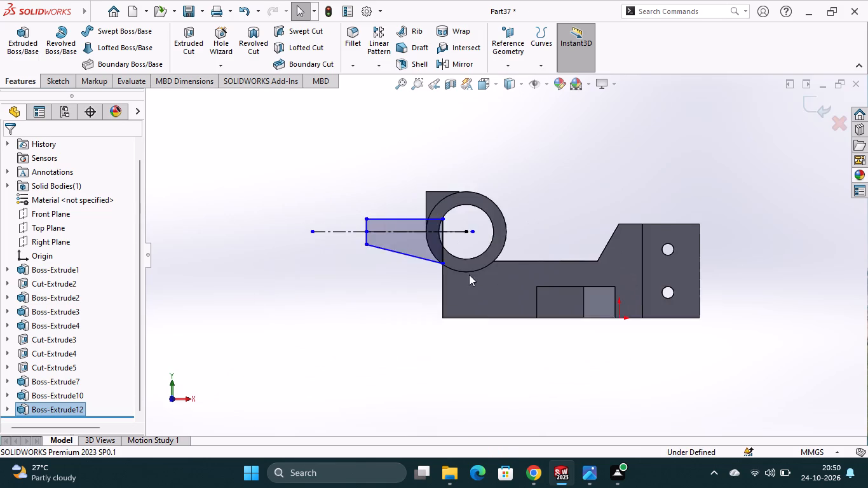
Set up a 20 mm blind boss extrusion of the tapered profile from a start offset of 10.8 mm.
{"action": "left_click", "coordinate": [35, 81]}
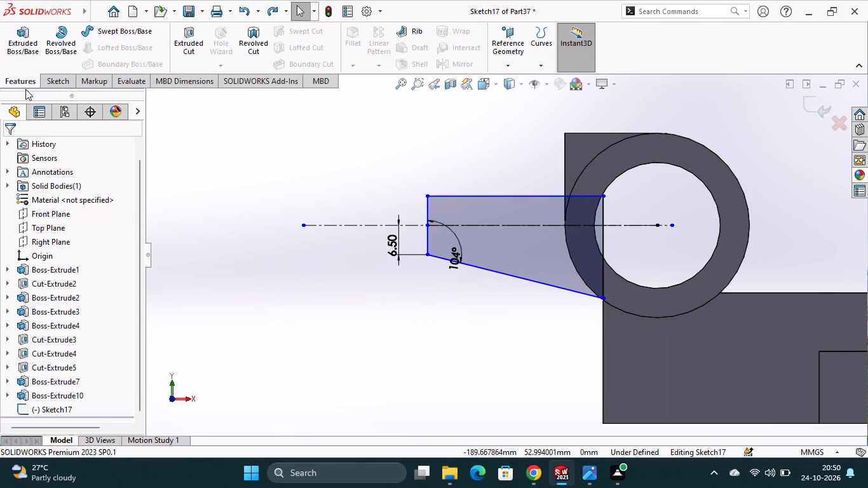
{"action": "left_click", "coordinate": [26, 63]}
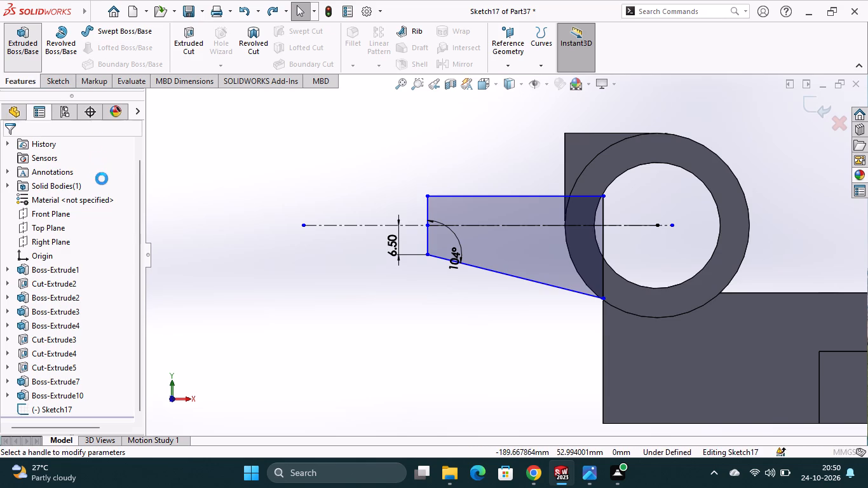
{"action": "left_click", "coordinate": [96, 183]}
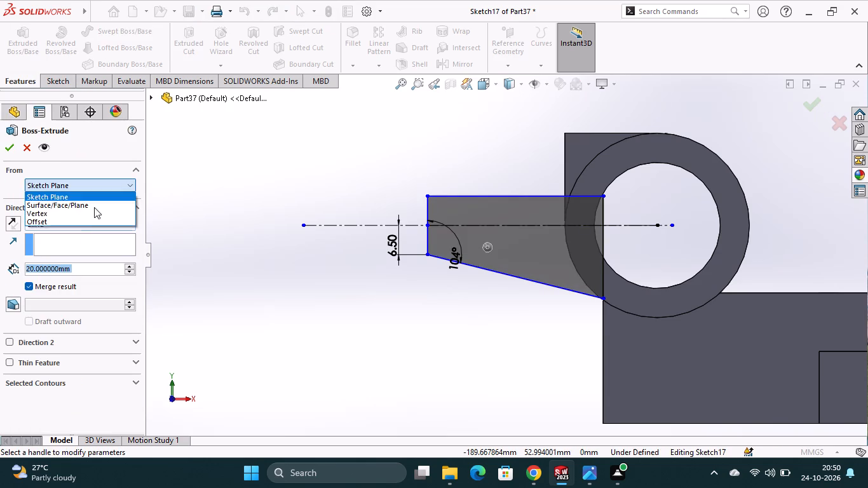
{"action": "left_click", "coordinate": [90, 226]}
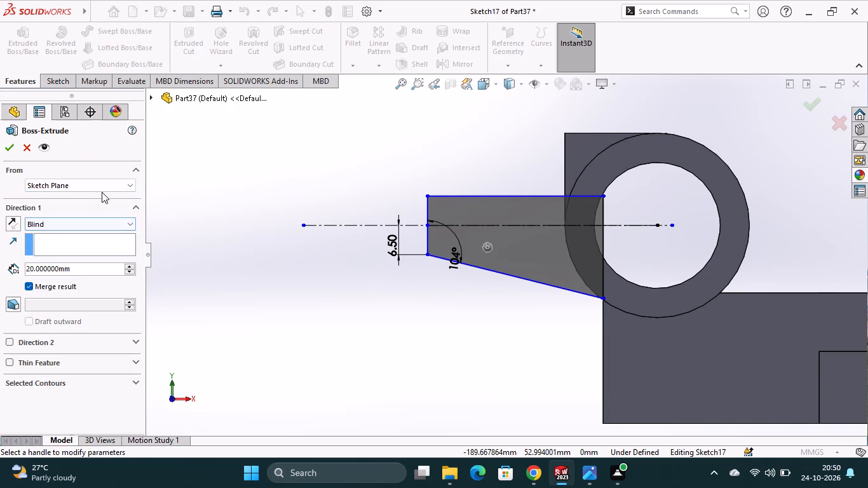
{"action": "left_click", "coordinate": [104, 189]}
{"action": "left_click", "coordinate": [90, 224]}
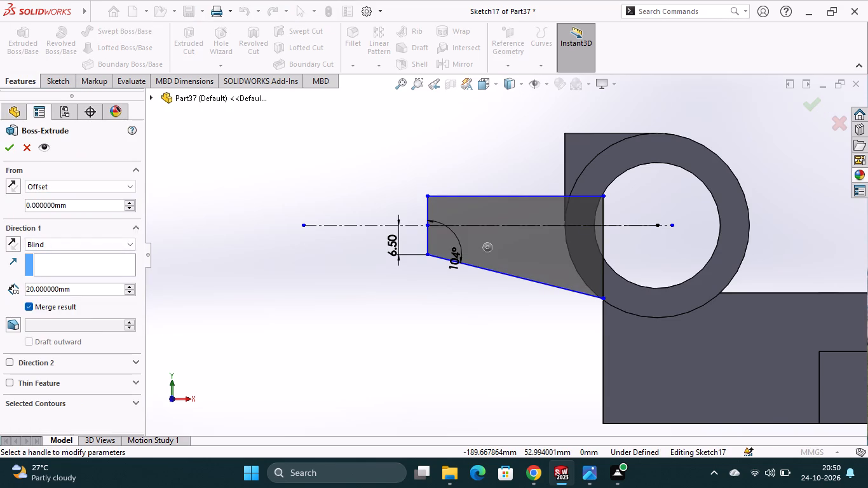
{"action": "left_click_drag", "start_coordinate": [86, 206], "coordinate": [4, 208]}
{"action": "type", "text": "10.8"}
{"action": "key", "text": "Return"}
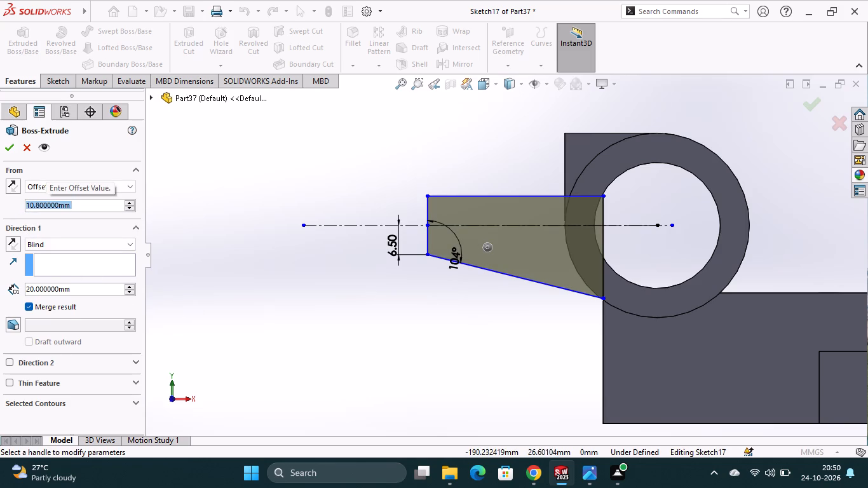
Reverse both the start offset and the extrusion direction so the boss runs along the ring, and complete the extrusion.
{"action": "middle_click_drag", "start_coordinate": [400, 374], "coordinate": [443, 420]}
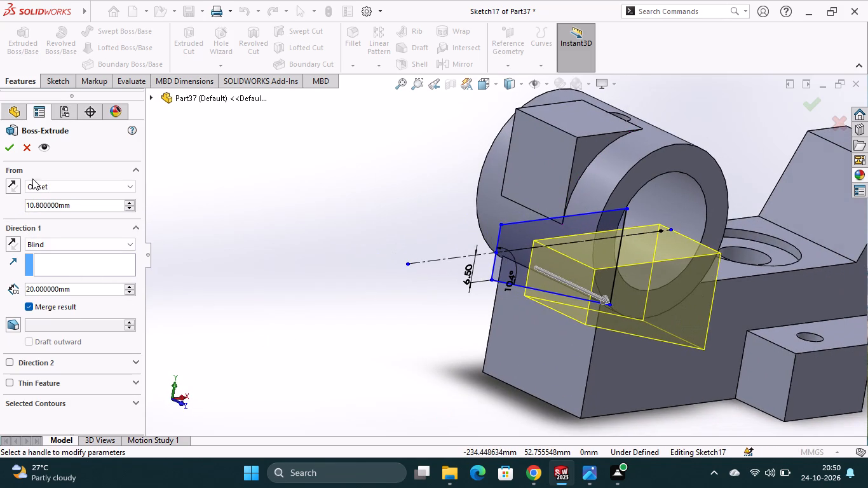
{"action": "left_click", "coordinate": [3, 184]}
{"action": "left_click", "coordinate": [11, 187]}
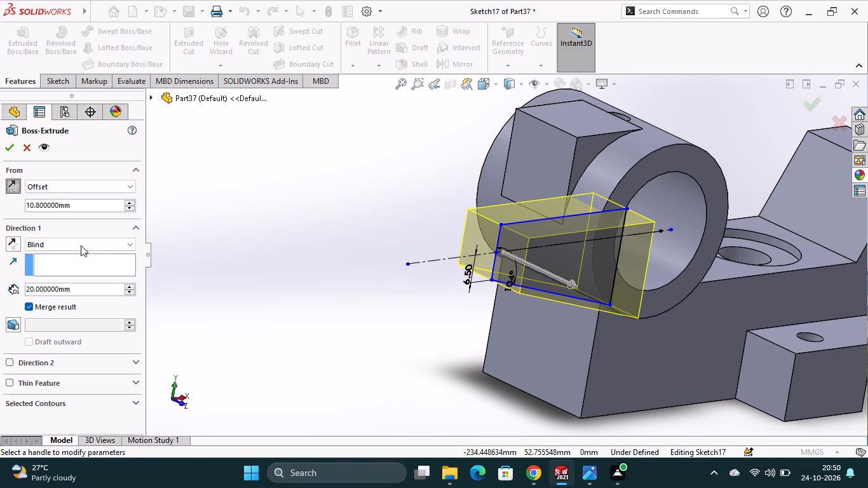
{"action": "left_click", "coordinate": [18, 245]}
{"action": "middle_click_drag", "start_coordinate": [297, 335], "coordinate": [318, 357]}
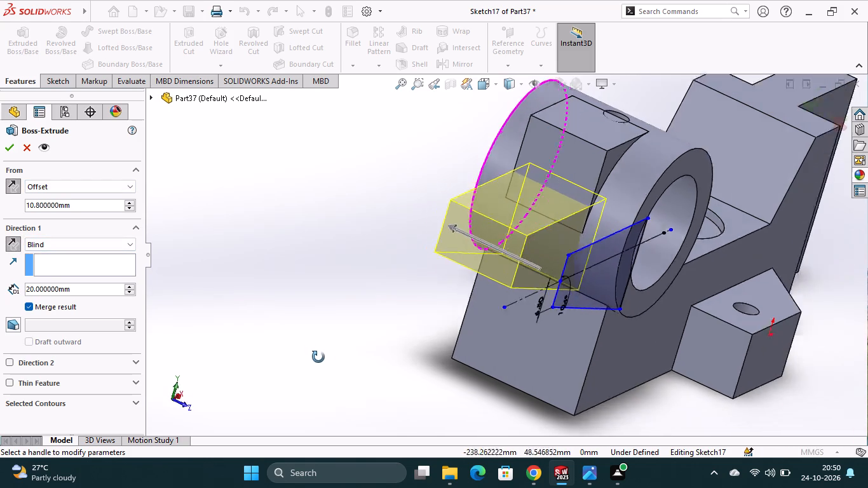
{"action": "middle_click_drag", "start_coordinate": [318, 357], "coordinate": [334, 369]}
{"action": "left_click", "coordinate": [13, 151]}
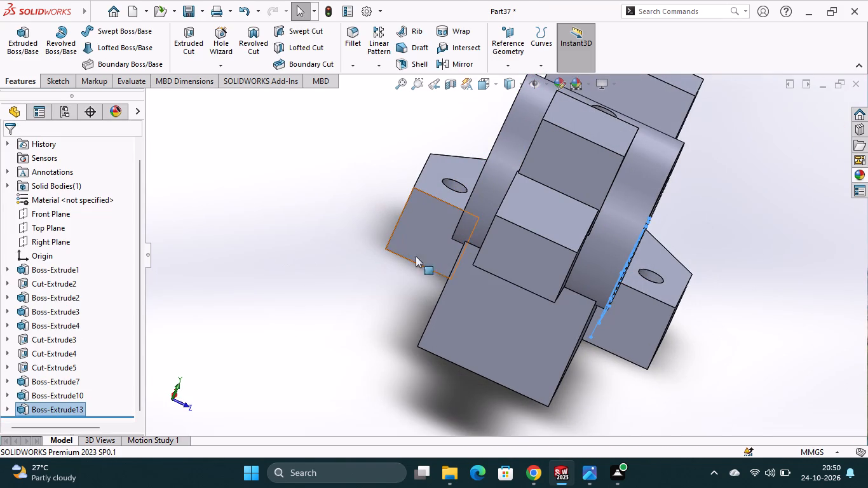
Start a sketch on the ring's annular end face and convert the selected face's outline into sketch geometry.
{"action": "left_click", "coordinate": [522, 88]}
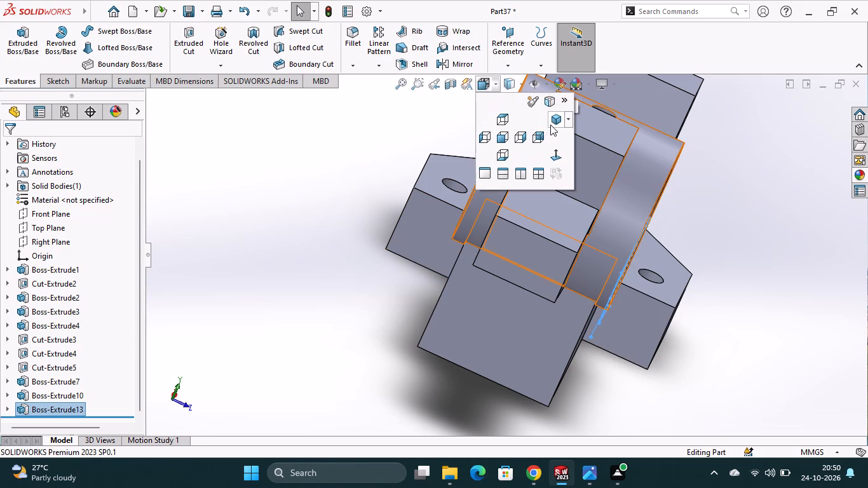
{"action": "left_click", "coordinate": [550, 124]}
{"action": "left_click", "coordinate": [342, 323]}
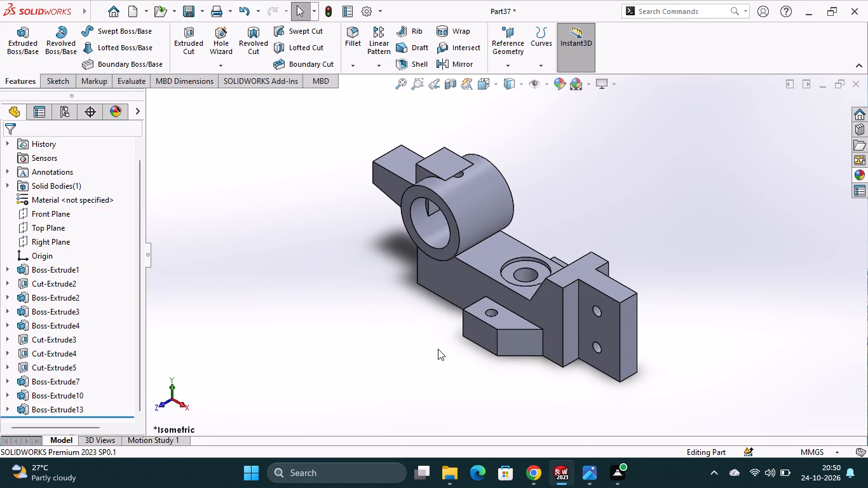
{"action": "left_click", "coordinate": [426, 248]}
{"action": "left_click", "coordinate": [480, 210]}
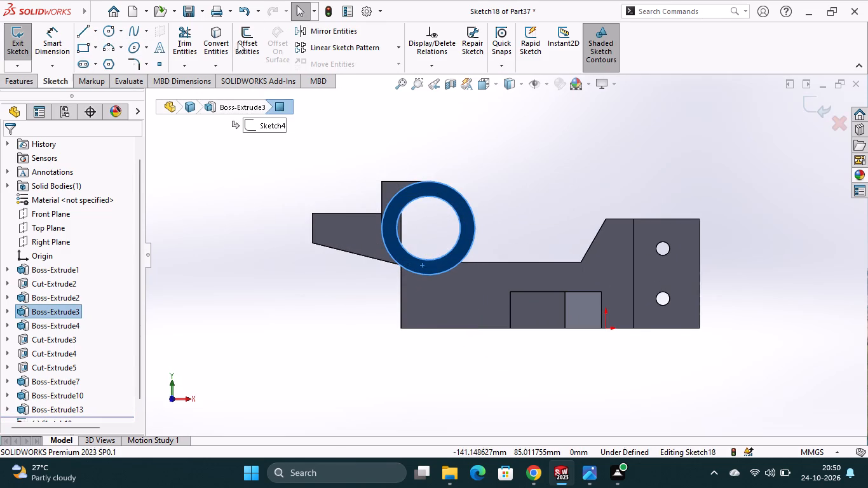
{"action": "left_click", "coordinate": [219, 39]}
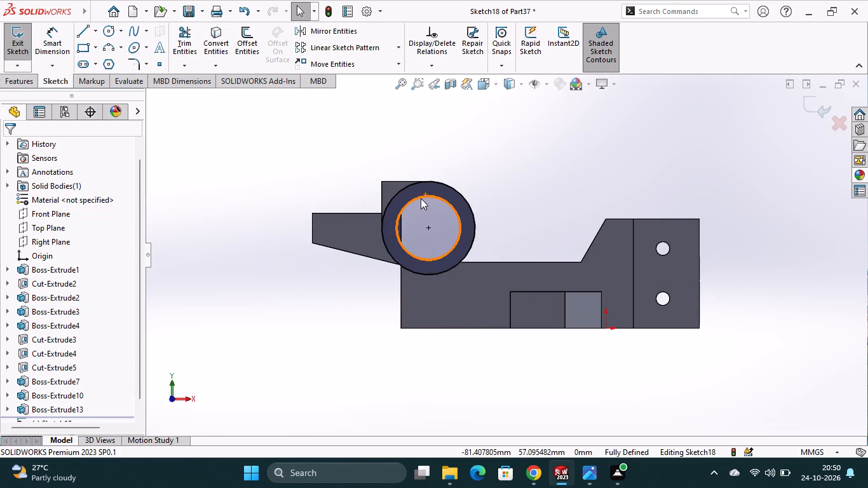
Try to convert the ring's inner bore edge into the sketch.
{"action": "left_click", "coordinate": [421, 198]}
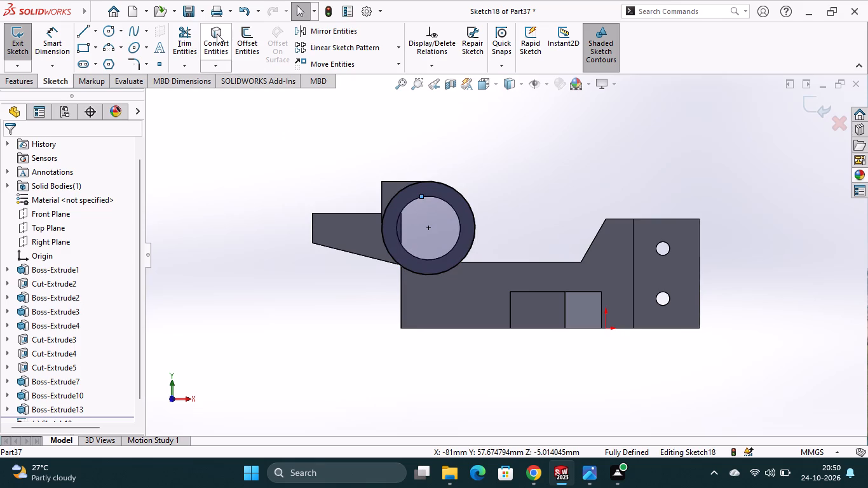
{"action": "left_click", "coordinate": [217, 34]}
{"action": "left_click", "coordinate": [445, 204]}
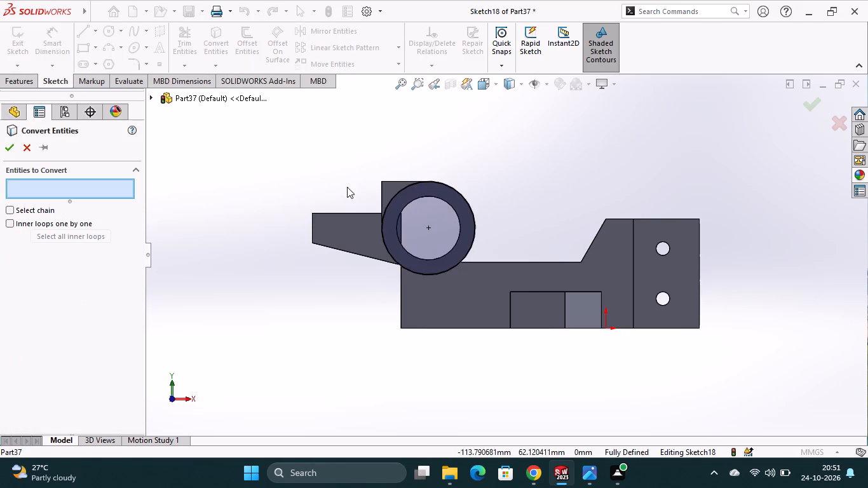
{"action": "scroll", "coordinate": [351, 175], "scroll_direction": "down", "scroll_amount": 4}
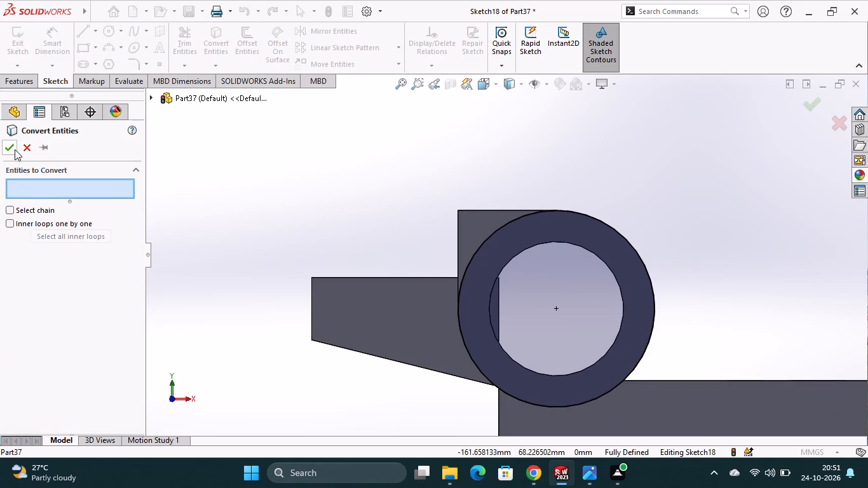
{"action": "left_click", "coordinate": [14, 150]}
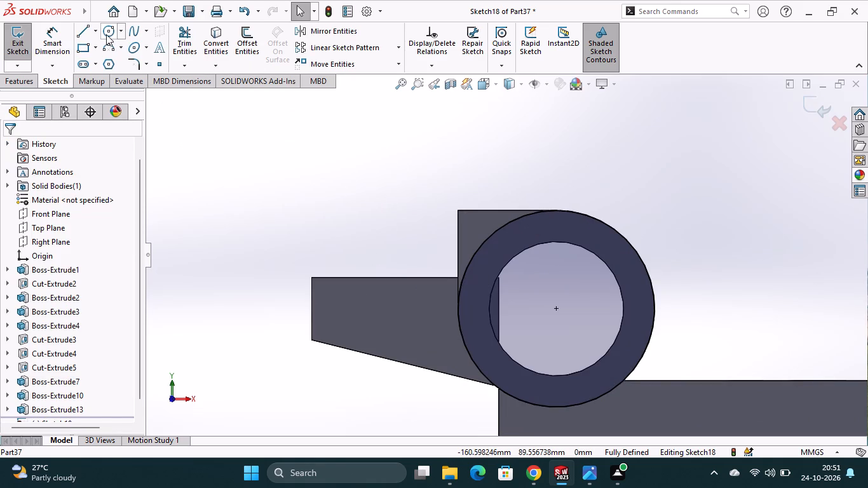
Draw a circle from the ring's centre that matches the bore, and trim away the converted outer circle.
{"action": "left_click", "coordinate": [109, 30]}
{"action": "left_click", "coordinate": [555, 308]}
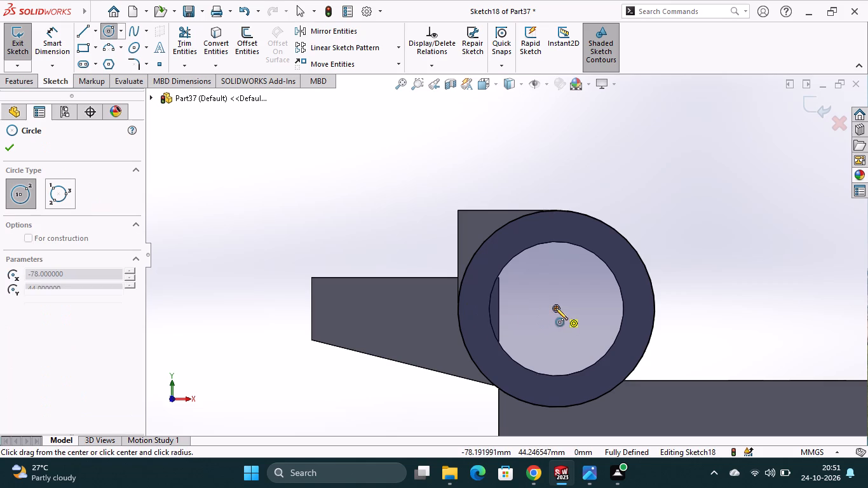
{"action": "left_click", "coordinate": [558, 241]}
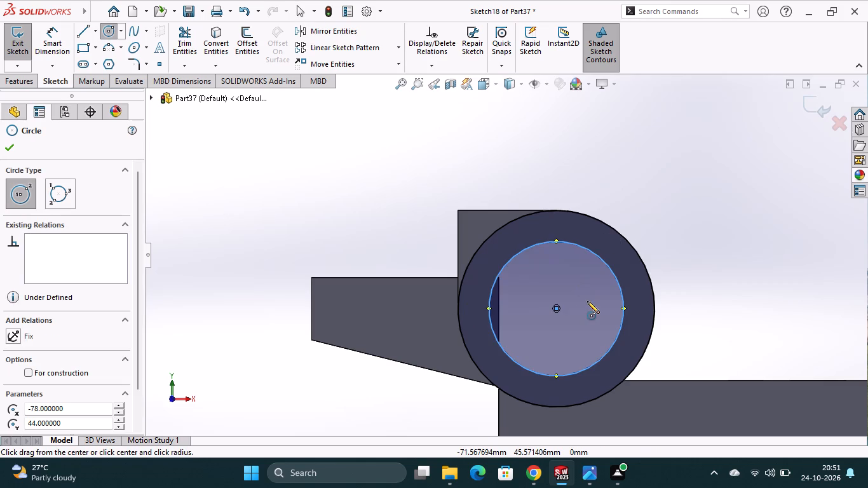
{"action": "key", "text": "Escape"}
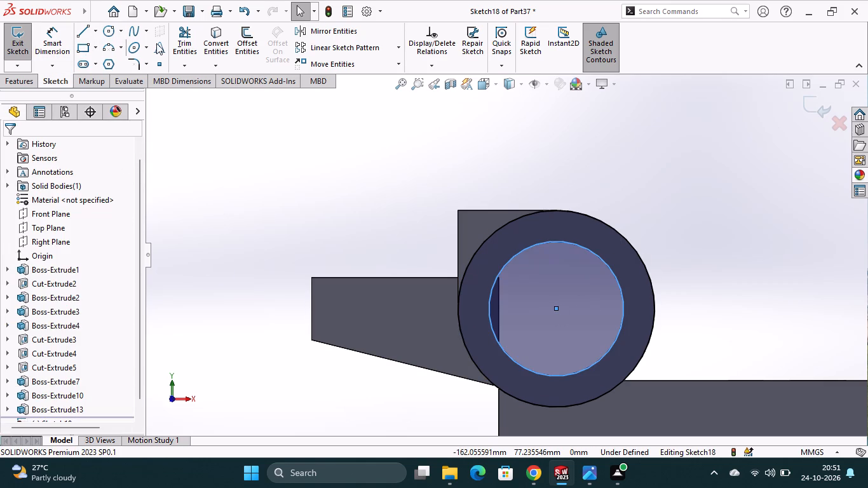
{"action": "left_click", "coordinate": [184, 37]}
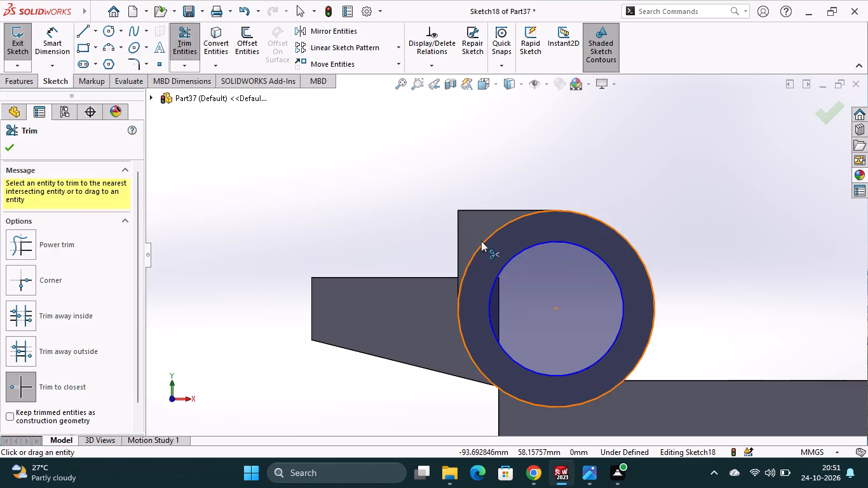
{"action": "left_click", "coordinate": [481, 241]}
{"action": "left_click", "coordinate": [12, 144]}
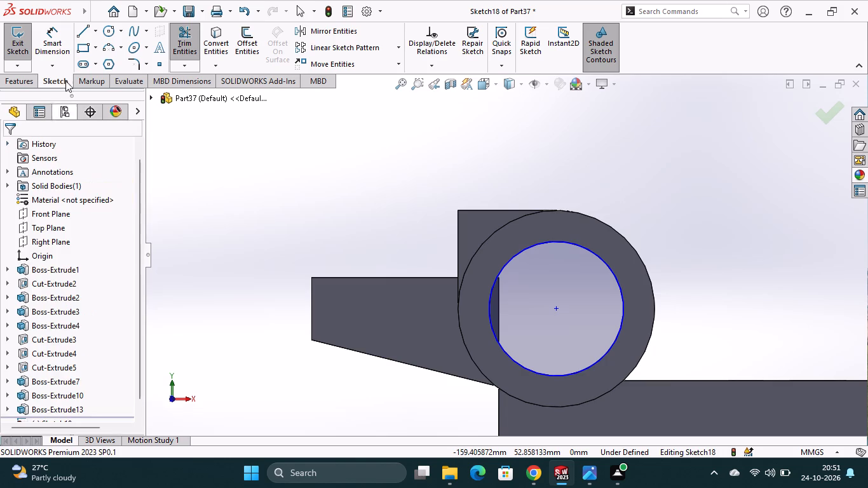
Cut the bore circle through all in both directions to clear the boss material inside the ring.
{"action": "left_click", "coordinate": [22, 80]}
{"action": "left_click", "coordinate": [192, 57]}
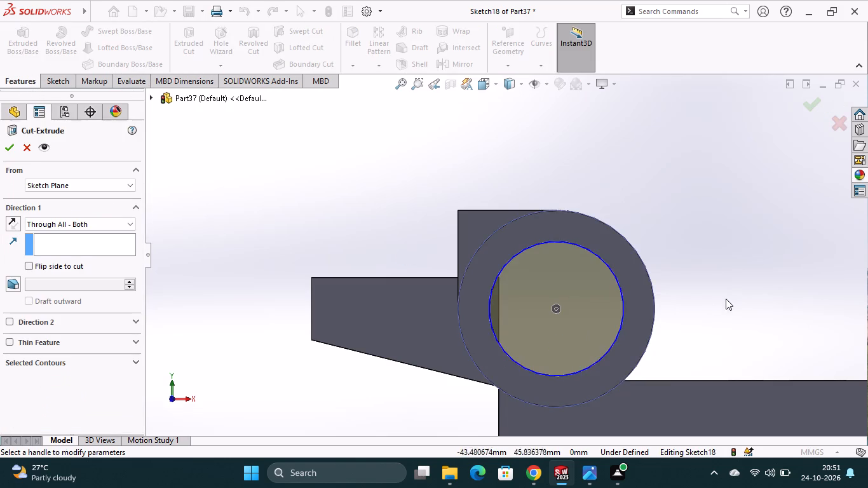
{"action": "middle_click_drag", "start_coordinate": [726, 298], "coordinate": [680, 349]}
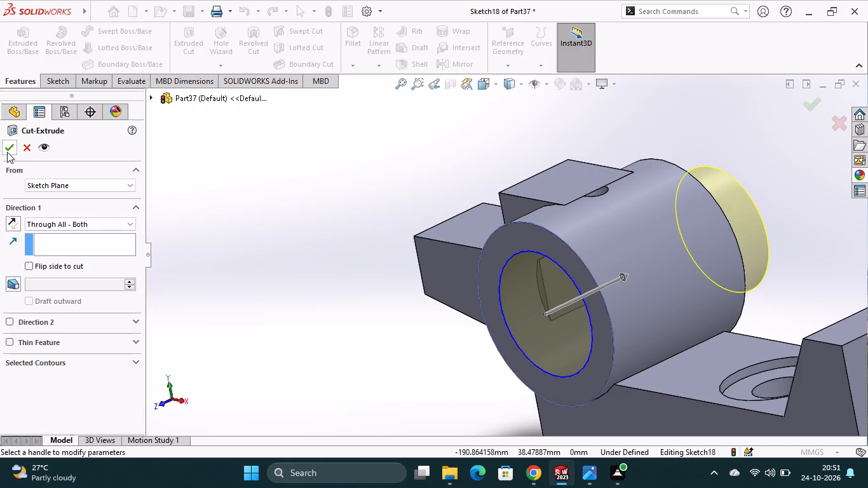
{"action": "left_click", "coordinate": [7, 152]}
{"action": "left_click", "coordinate": [301, 348]}
Sketch a 3 mm radius circle on the upper block's top face, centred on its edge over the small hole.
{"action": "scroll", "coordinate": [372, 348], "scroll_direction": "up", "scroll_amount": 1}
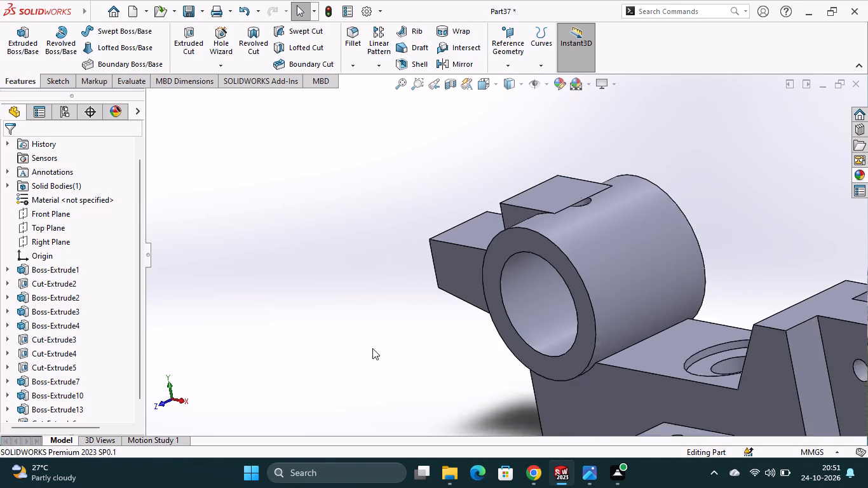
{"action": "scroll", "coordinate": [372, 348], "scroll_direction": "up", "scroll_amount": 1}
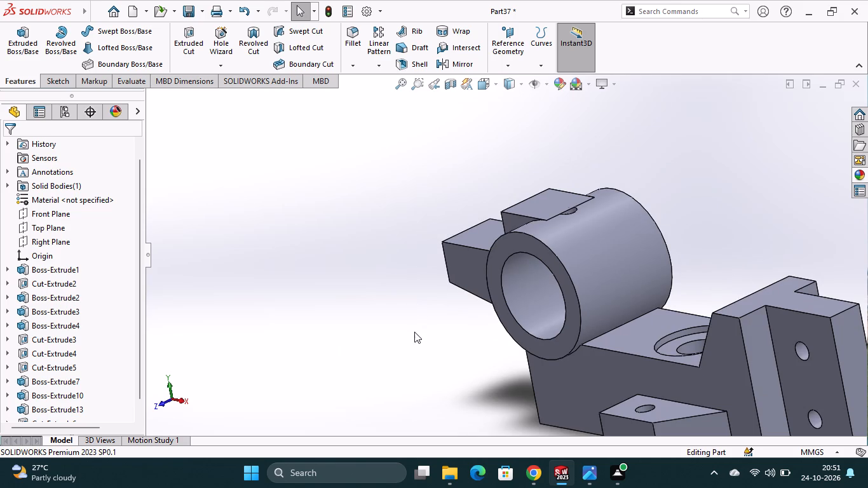
{"action": "left_click", "coordinate": [562, 203]}
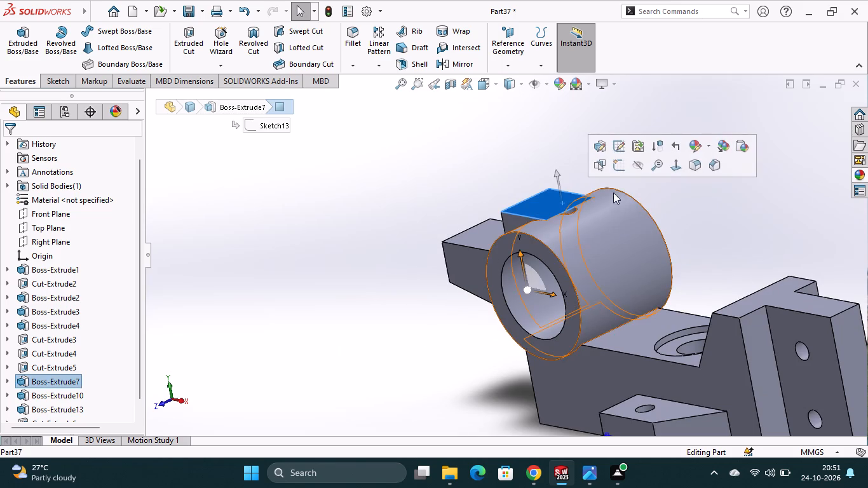
{"action": "left_click", "coordinate": [616, 166]}
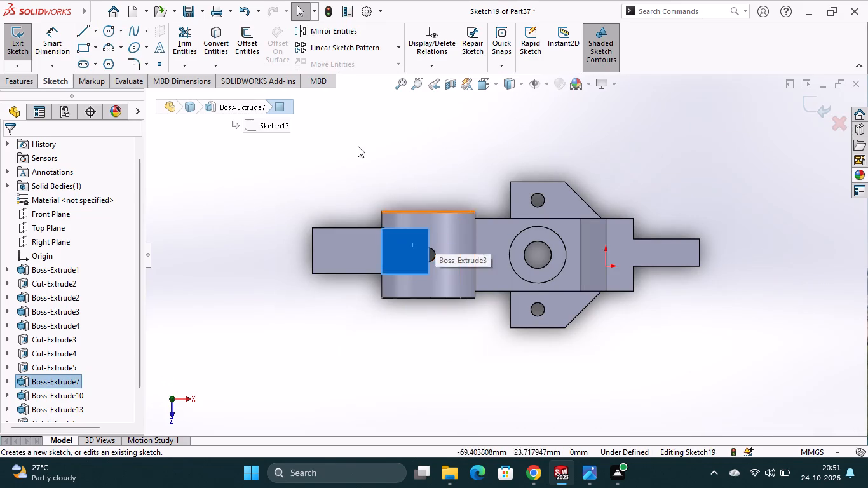
{"action": "left_click", "coordinate": [109, 30]}
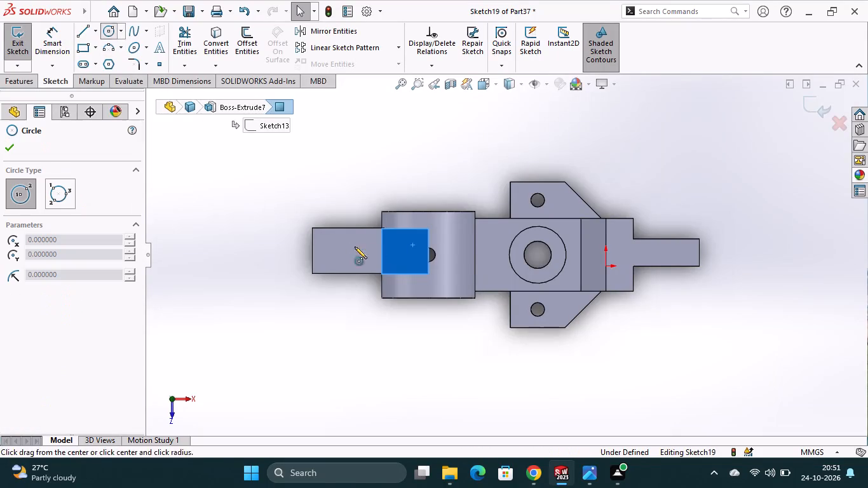
{"action": "left_click_drag", "start_coordinate": [430, 256], "coordinate": [431, 262]}
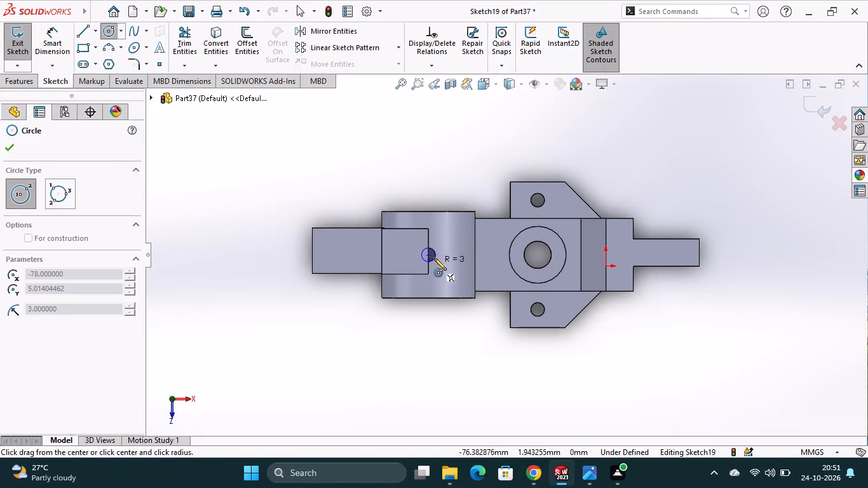
{"action": "left_click", "coordinate": [435, 254]}
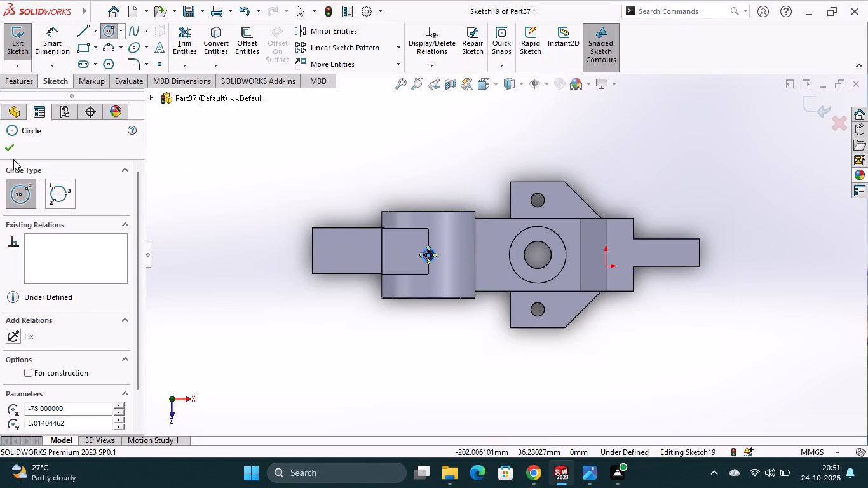
{"action": "left_click", "coordinate": [10, 149]}
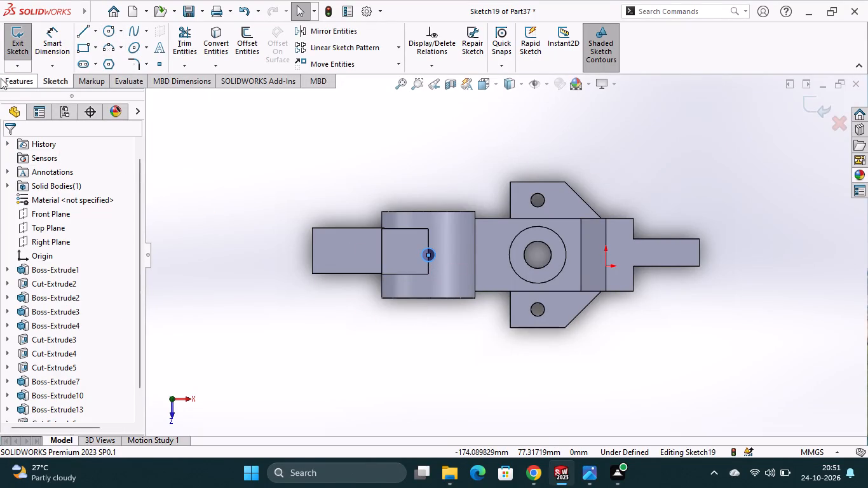
Cut the small circle through all in both directions to reopen the hole in the upper block.
{"action": "left_click", "coordinate": [11, 81]}
{"action": "left_click", "coordinate": [196, 60]}
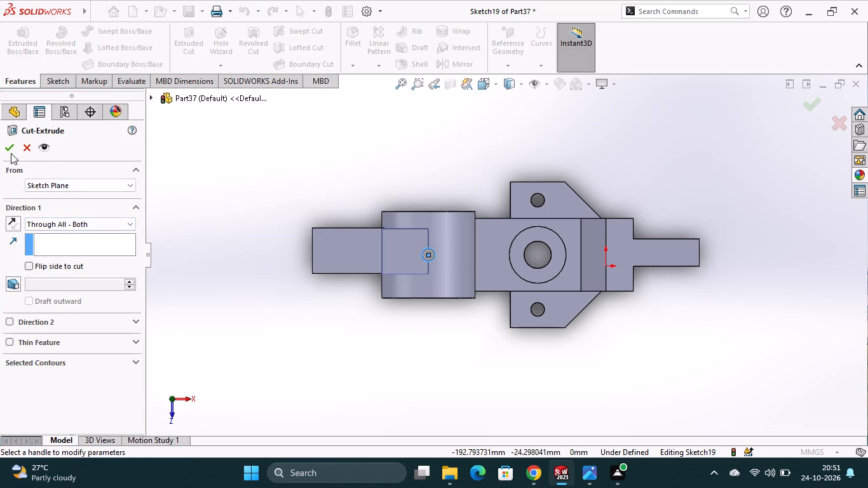
{"action": "left_click", "coordinate": [8, 149]}
{"action": "left_click", "coordinate": [421, 340]}
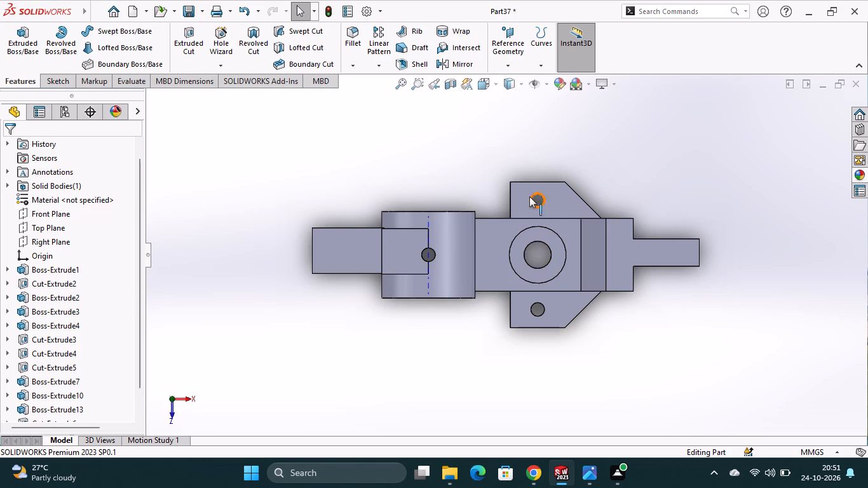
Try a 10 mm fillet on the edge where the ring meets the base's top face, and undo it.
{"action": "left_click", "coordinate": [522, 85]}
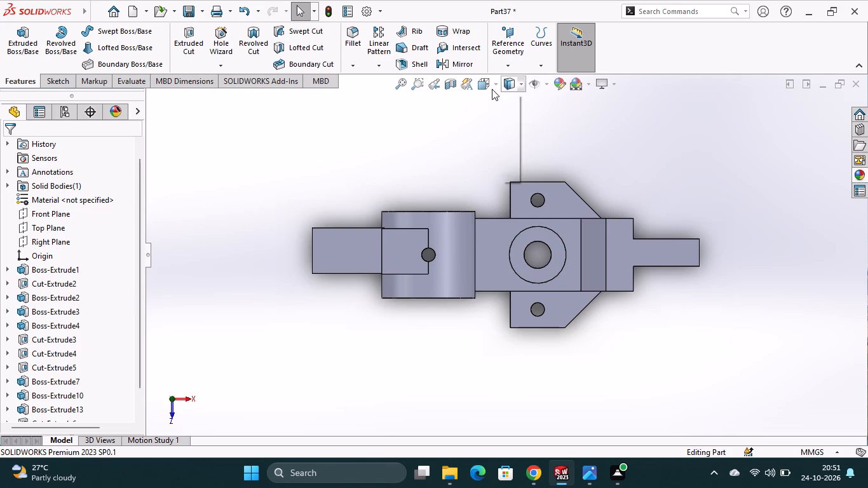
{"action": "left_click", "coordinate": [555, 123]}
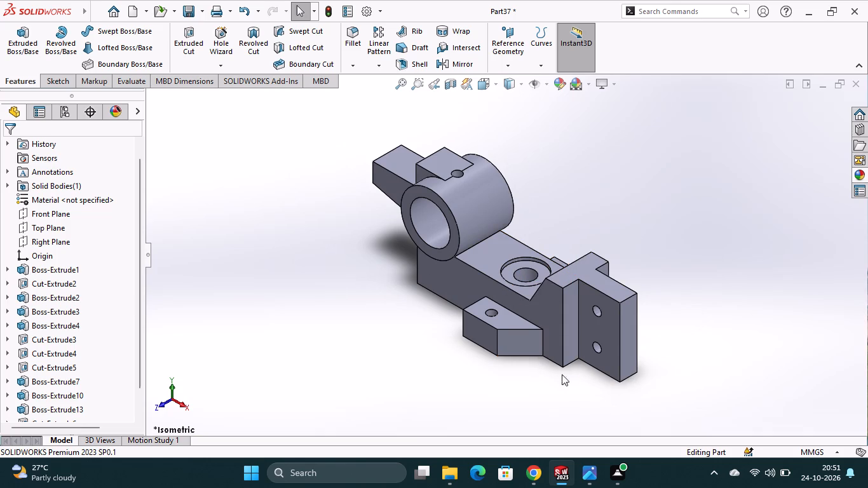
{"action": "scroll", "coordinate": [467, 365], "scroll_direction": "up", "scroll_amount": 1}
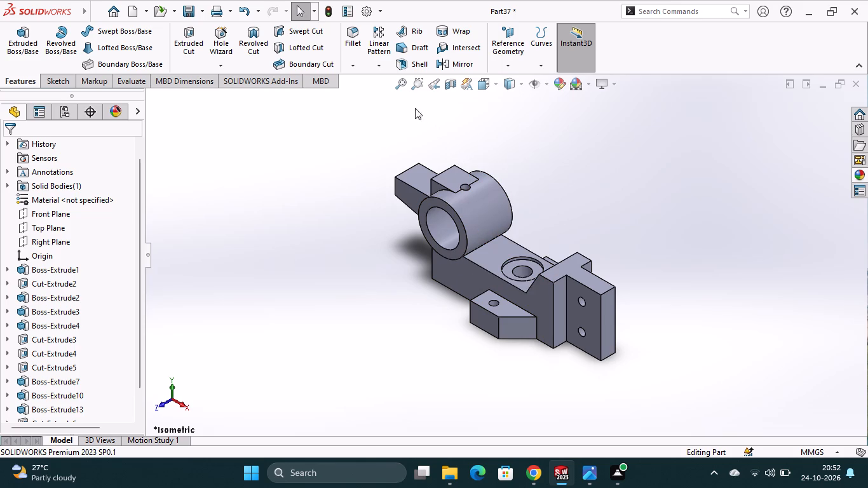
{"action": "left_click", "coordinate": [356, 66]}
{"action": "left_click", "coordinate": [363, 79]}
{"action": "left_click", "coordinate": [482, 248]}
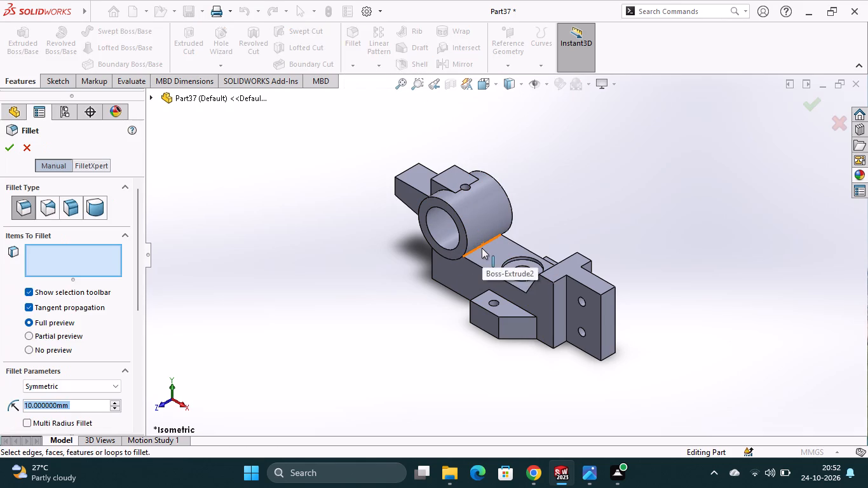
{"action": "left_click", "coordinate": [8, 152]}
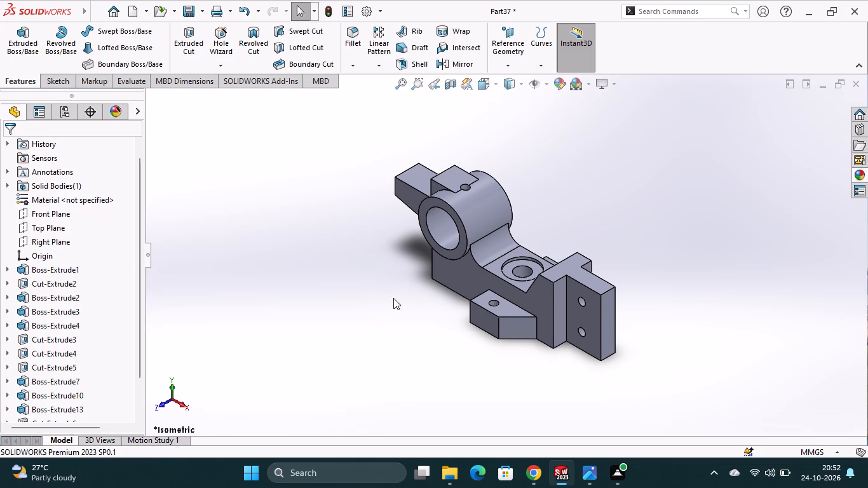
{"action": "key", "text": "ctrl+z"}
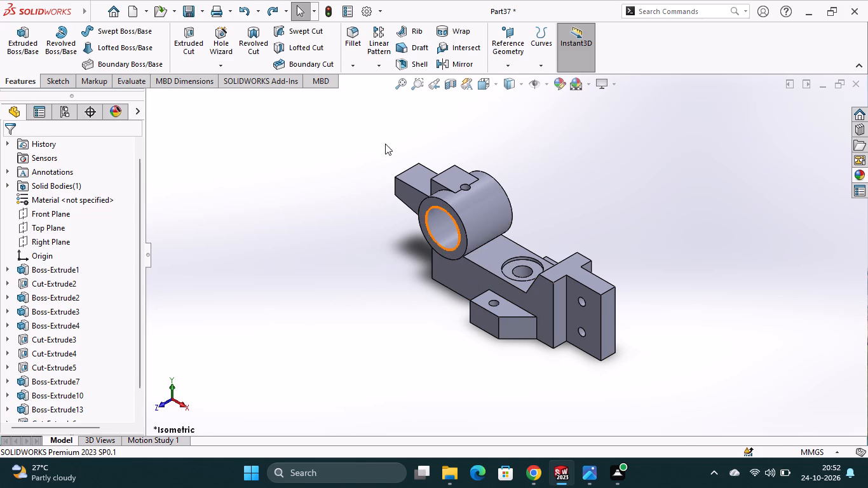
Fillet the edge between the ring and the base's top face with a 5 mm radius.
{"action": "left_click", "coordinate": [356, 67]}
{"action": "left_click", "coordinate": [365, 84]}
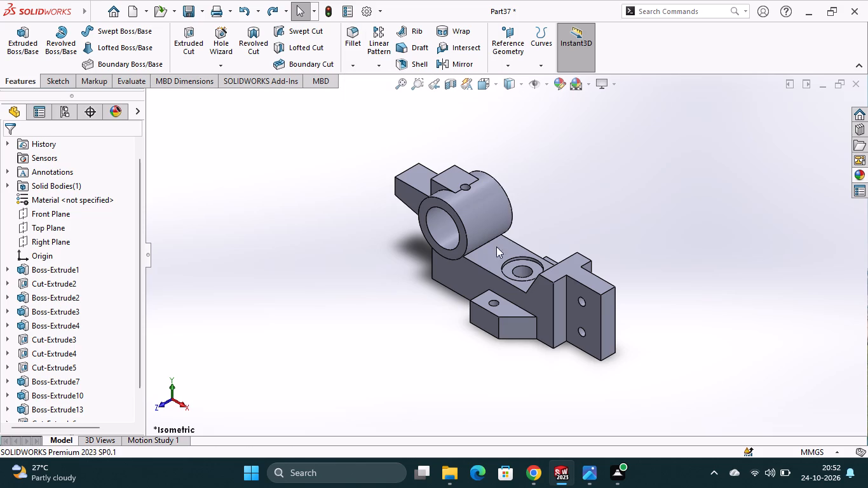
{"action": "left_click", "coordinate": [483, 244]}
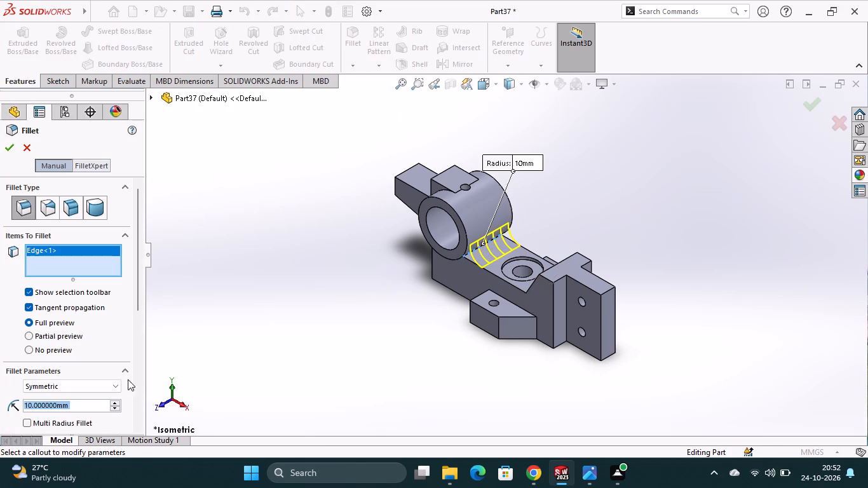
{"action": "key", "text": "5"}
{"action": "key", "text": "Return"}
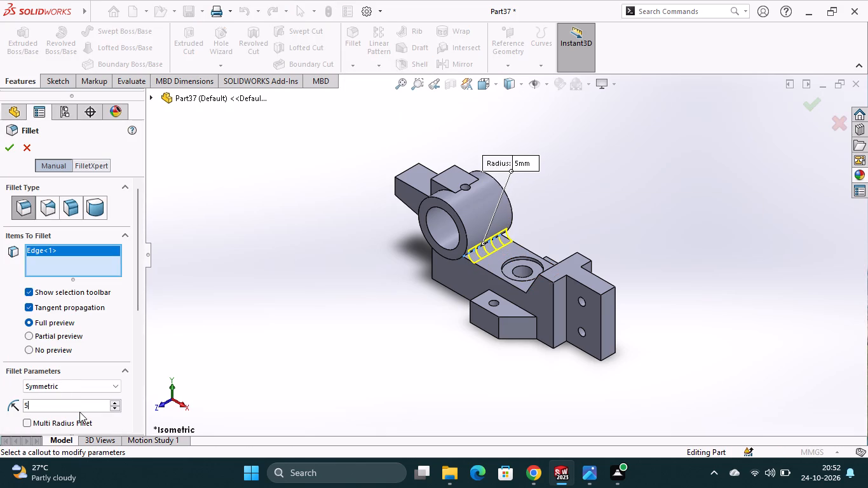
{"action": "left_click", "coordinate": [8, 151]}
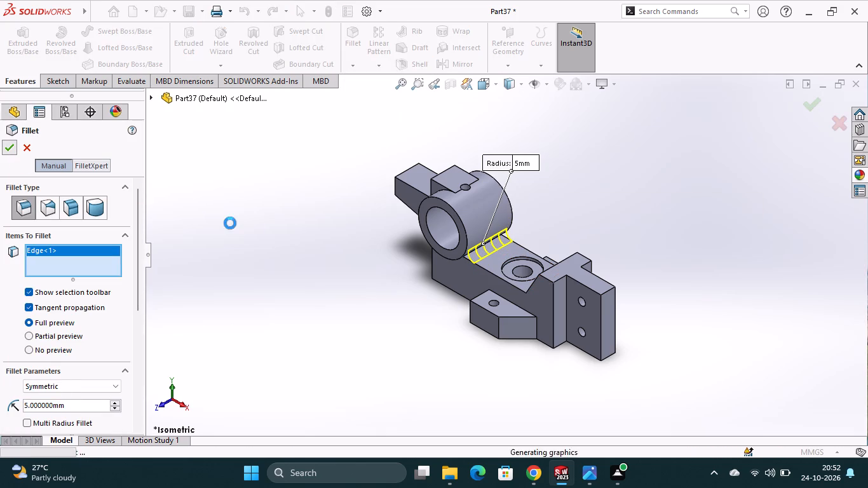
{"action": "left_click", "coordinate": [282, 236]}
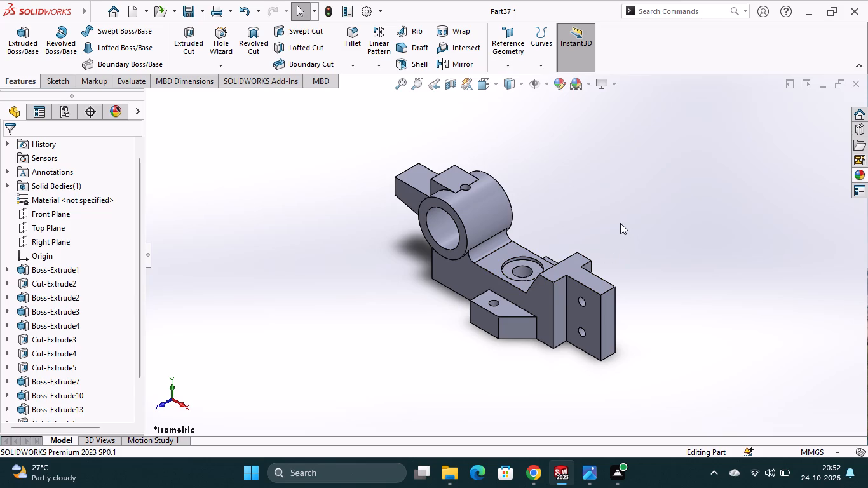
Save the part as Part91 in the SW Part 2 folder.
{"action": "left_click", "coordinate": [497, 86]}
{"action": "left_click", "coordinate": [553, 121]}
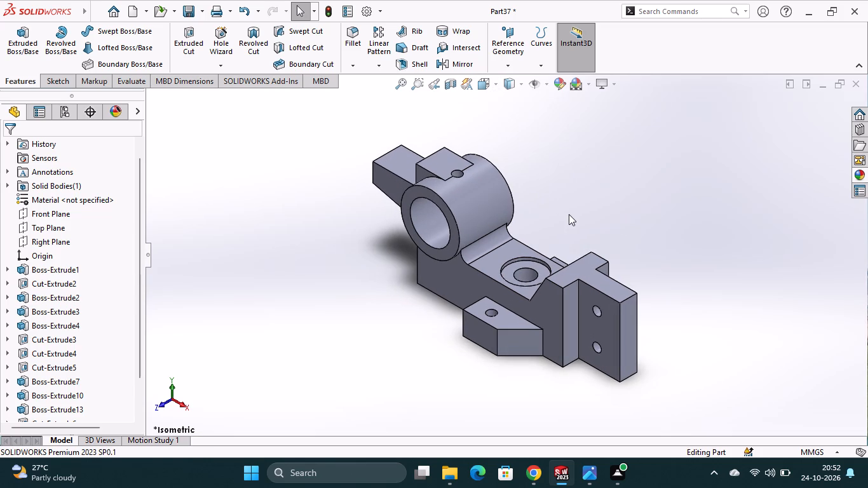
{"action": "key", "text": "ctrl+s"}
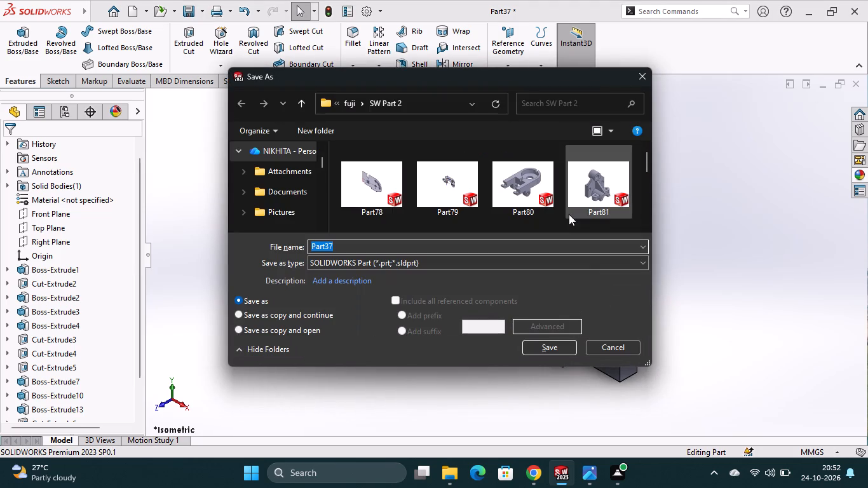
{"action": "left_click", "coordinate": [440, 245]}
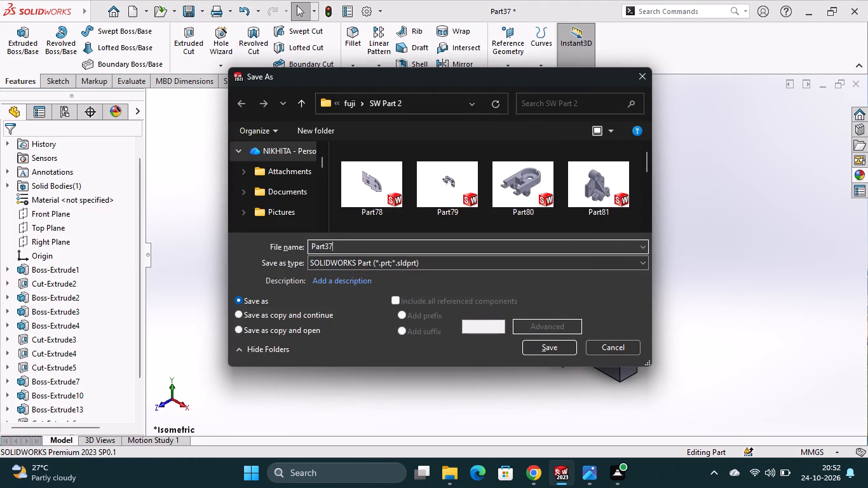
{"action": "key", "text": "BackSpace"}
{"action": "key", "text": "BackSpace"}
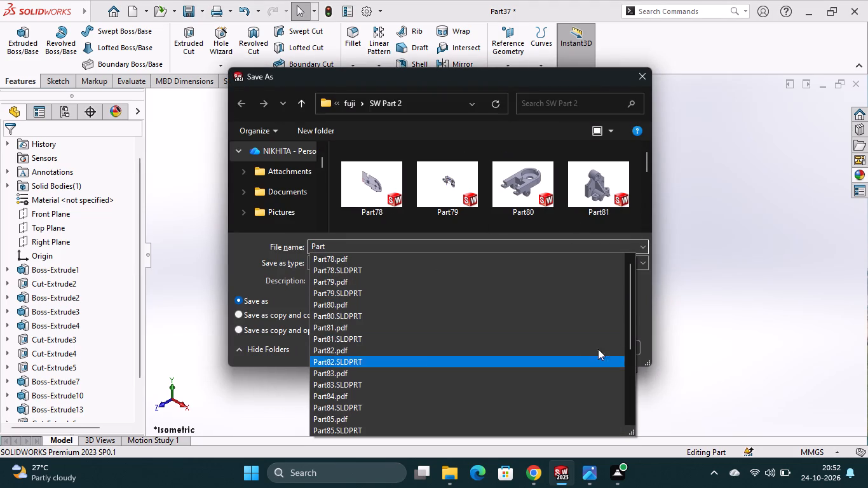
{"action": "scroll", "coordinate": [539, 177], "scroll_direction": "down", "scroll_amount": 12}
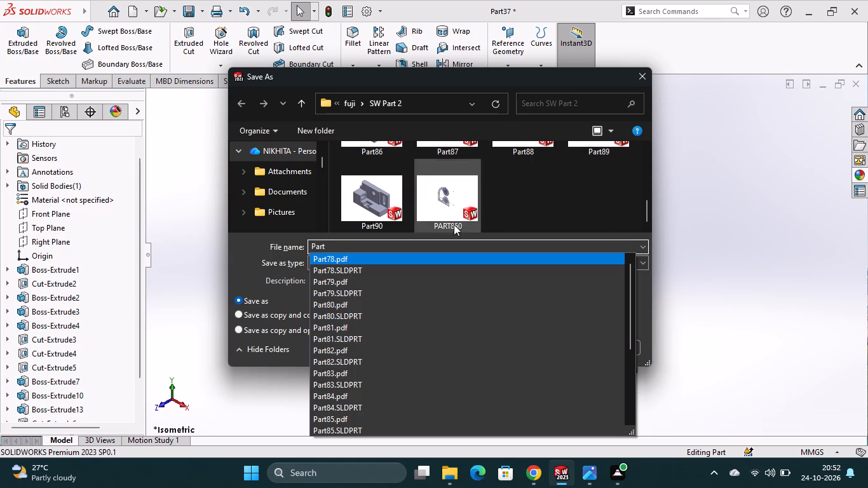
{"action": "type", "text": "91"}
{"action": "key", "text": "Return"}
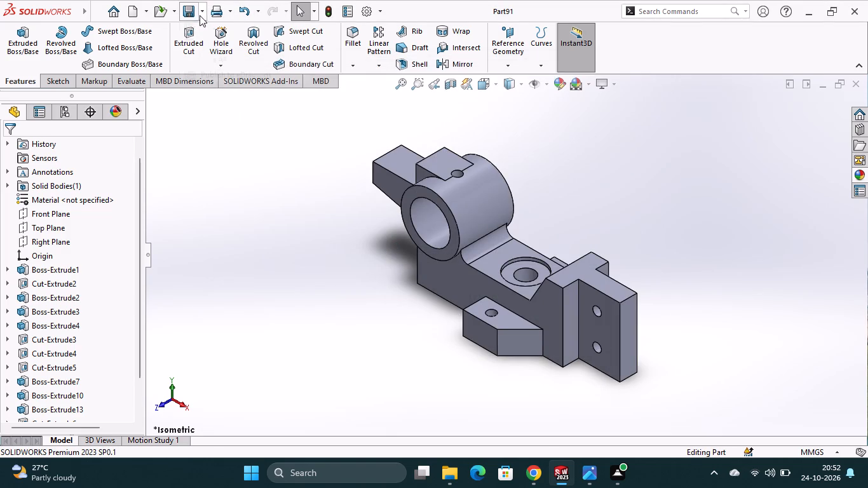
Export the part as a PDF named Part91 in the same folder.
{"action": "left_click", "coordinate": [200, 15]}
{"action": "left_click", "coordinate": [236, 44]}
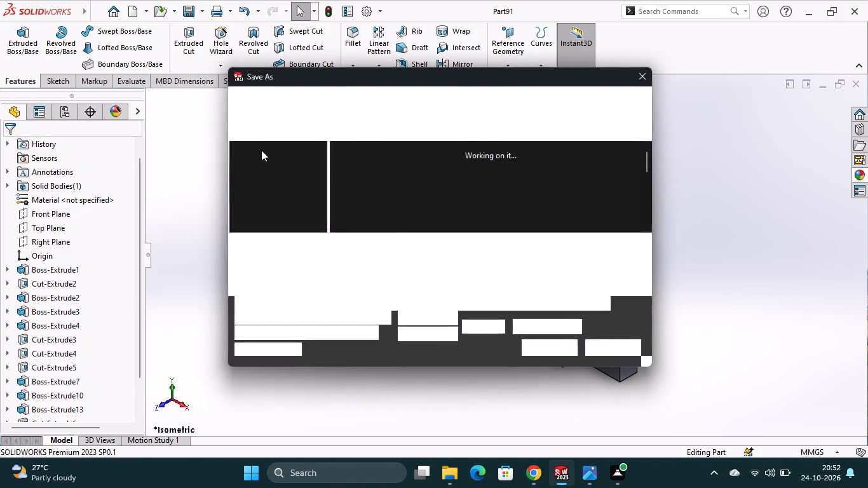
{"action": "left_click", "coordinate": [487, 262]}
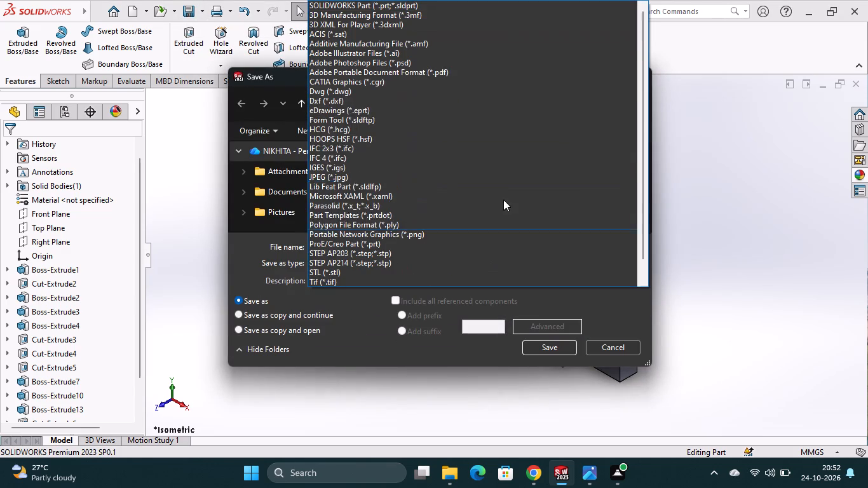
{"action": "left_click", "coordinate": [473, 73]}
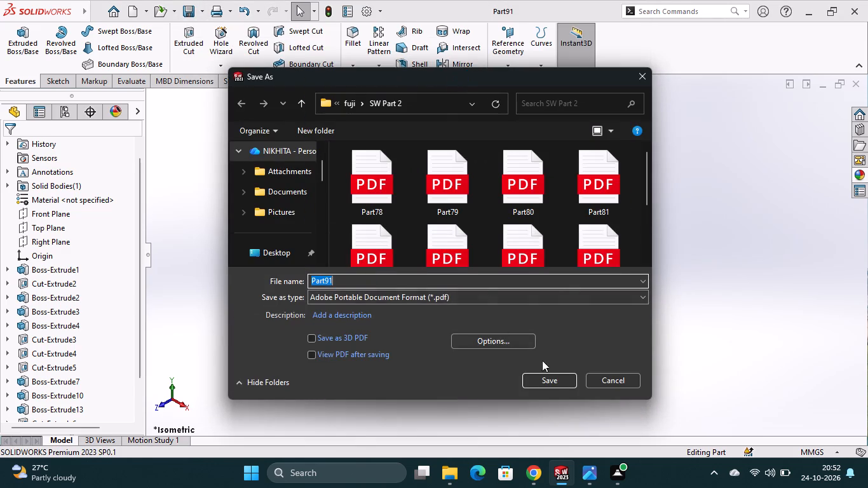
{"action": "left_click", "coordinate": [552, 383]}
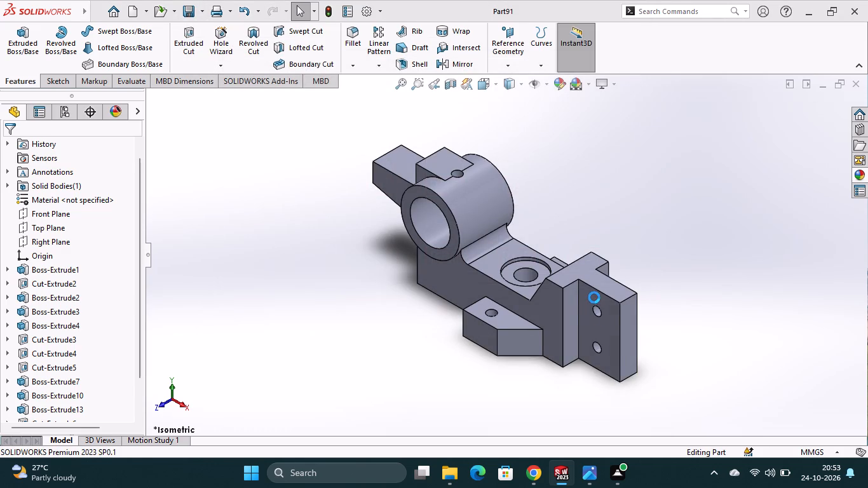